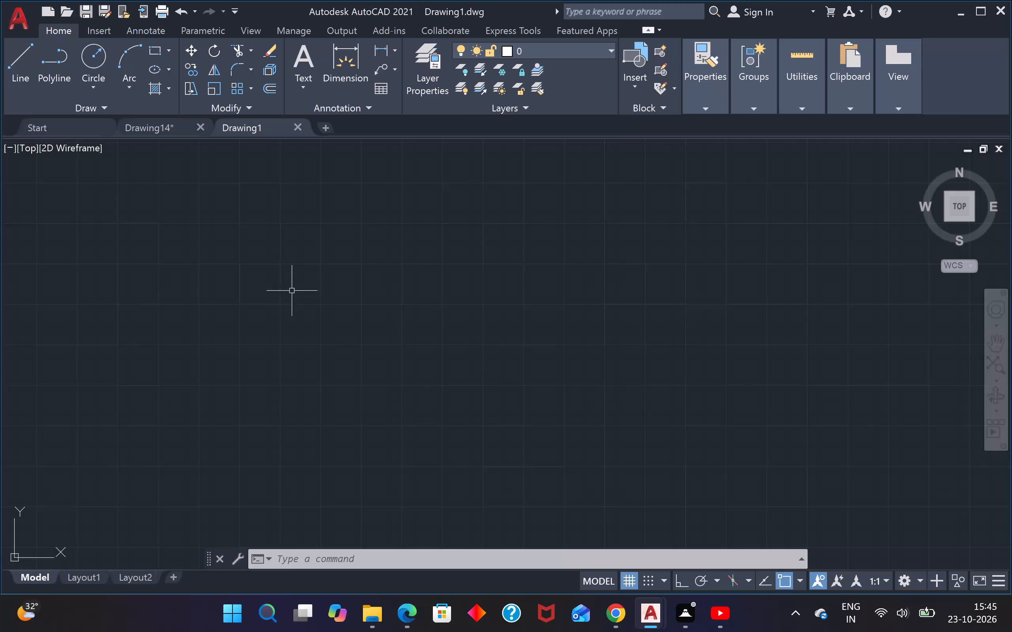
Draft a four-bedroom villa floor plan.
Turn off the background grid in the new drawing.
{"action": "scroll", "coordinate": [306, 290], "scroll_direction": "down", "scroll_amount": 3}
{"action": "scroll", "coordinate": [379, 288], "scroll_direction": "up", "scroll_amount": 2}
{"action": "scroll", "coordinate": [390, 291], "scroll_direction": "down", "scroll_amount": 2}
{"action": "scroll", "coordinate": [420, 297], "scroll_direction": "up", "scroll_amount": 3}
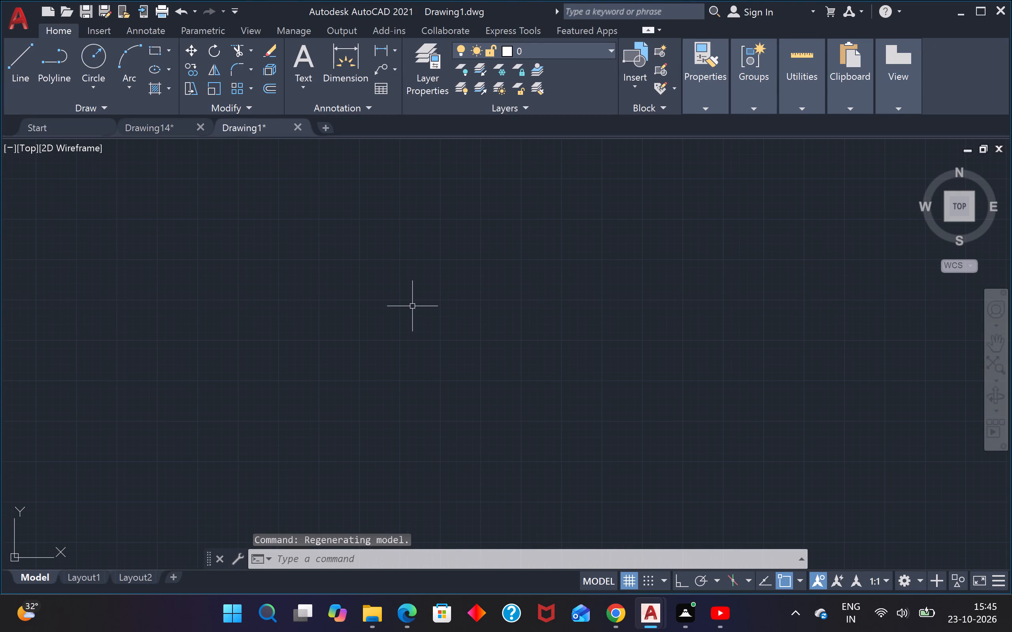
{"action": "key", "text": "F7"}
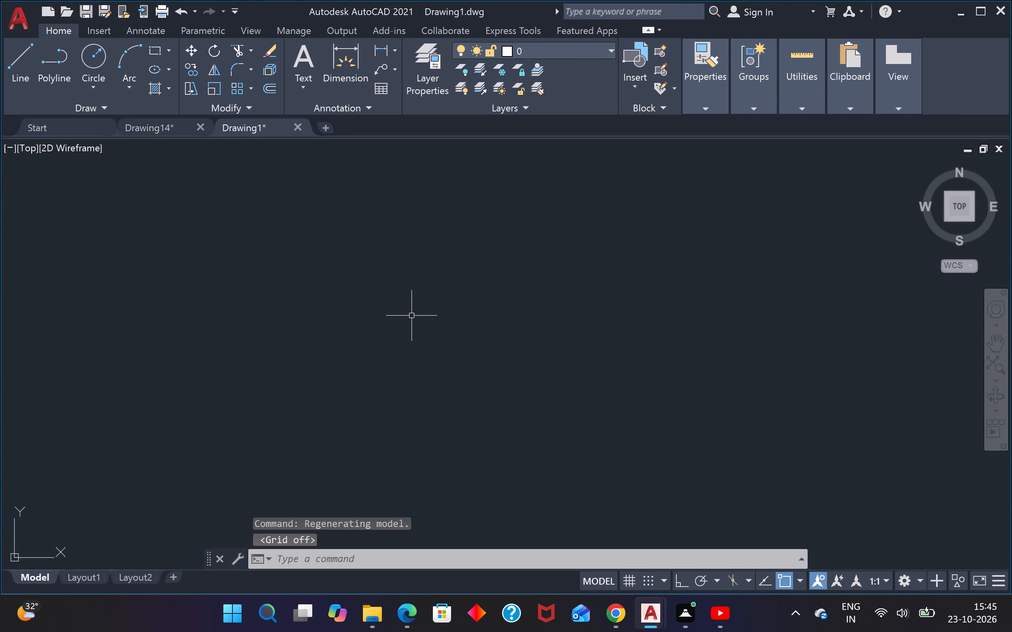
Configure the drawing units to Architectural length with 0'-0" precision and Inches as the insertion scale.
{"action": "type", "text": "un"}
{"action": "key", "text": "space"}
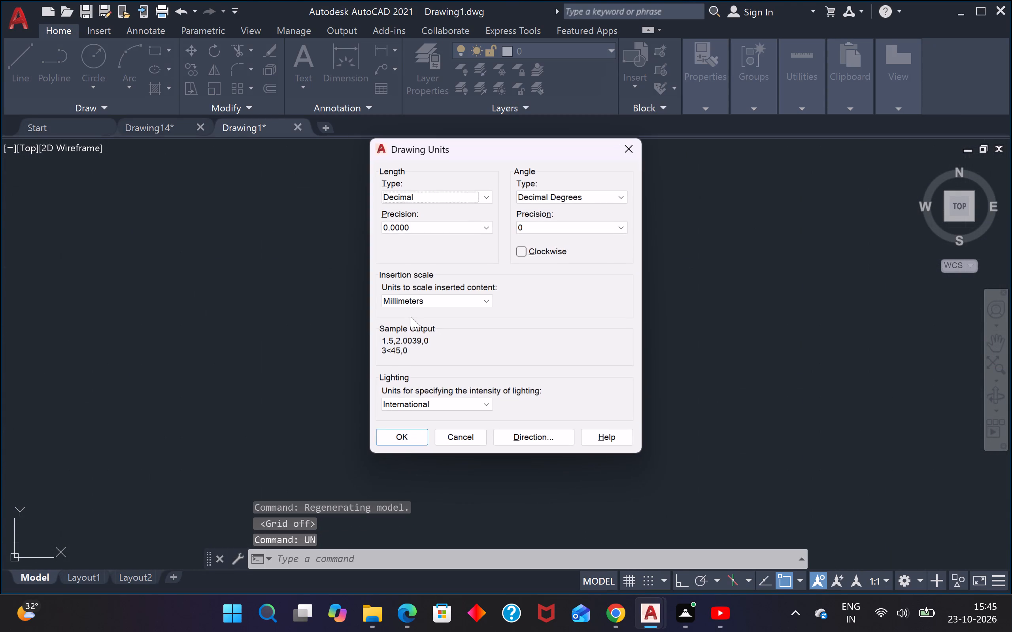
{"action": "left_click", "coordinate": [416, 192]}
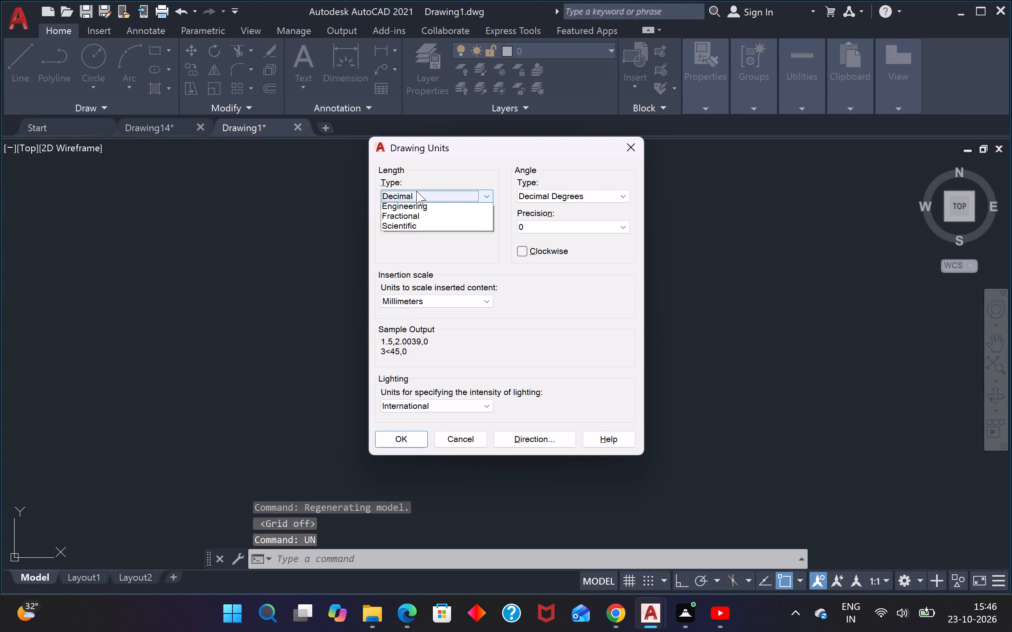
{"action": "left_click", "coordinate": [424, 209]}
{"action": "left_click", "coordinate": [420, 225]}
{"action": "left_click", "coordinate": [415, 242]}
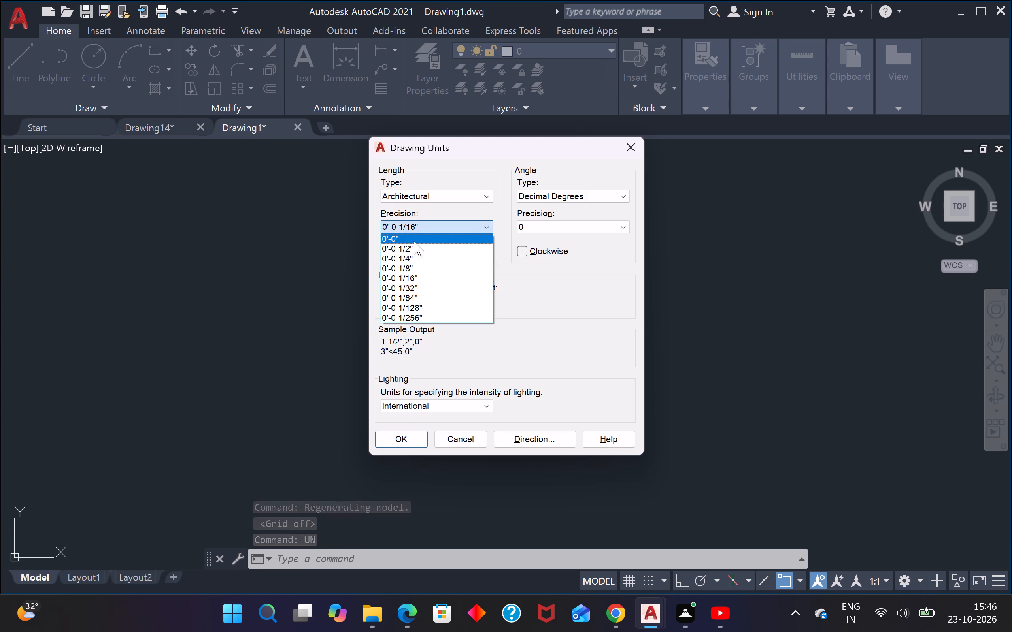
{"action": "left_click", "coordinate": [395, 306]}
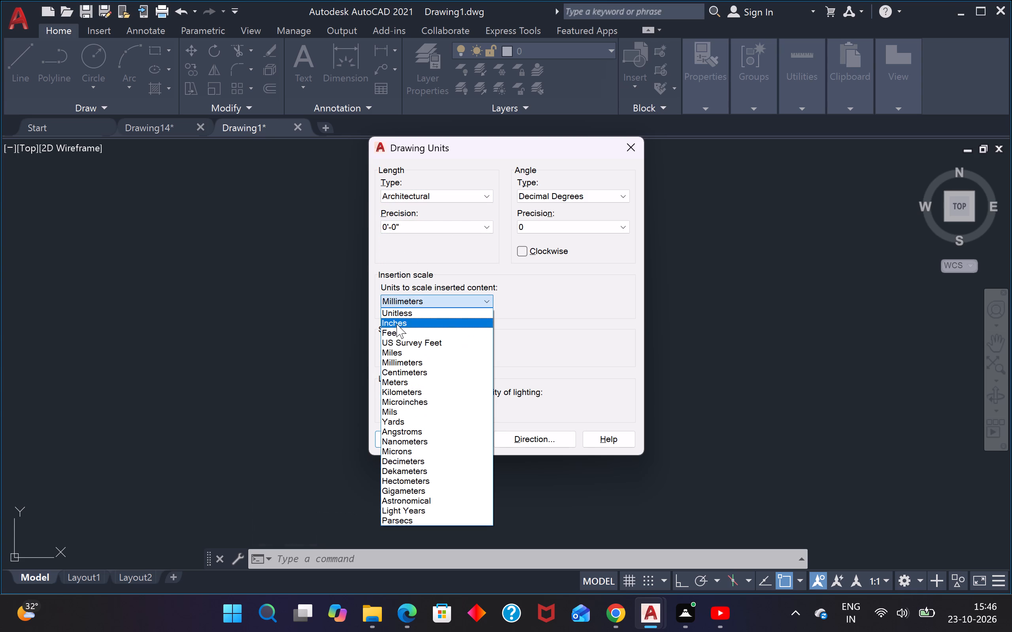
{"action": "left_click", "coordinate": [396, 324]}
{"action": "left_click", "coordinate": [391, 443]}
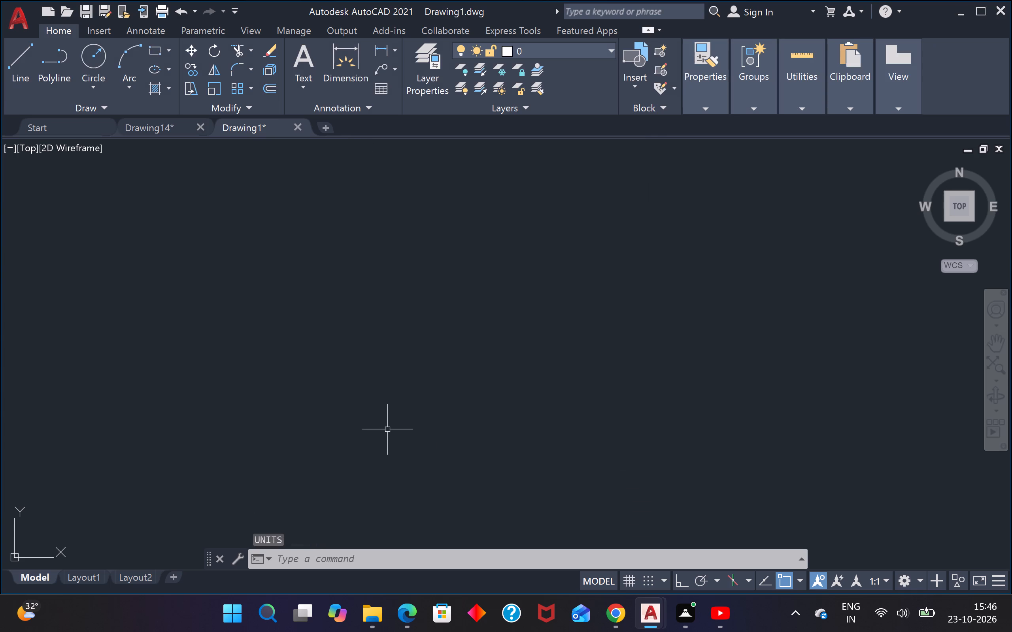
Modify the ISO-25 dimension style's primary units to Architectural format with 0'-0" precision.
{"action": "key", "text": "d"}
{"action": "key", "text": "space"}
{"action": "left_click", "coordinate": [655, 269]}
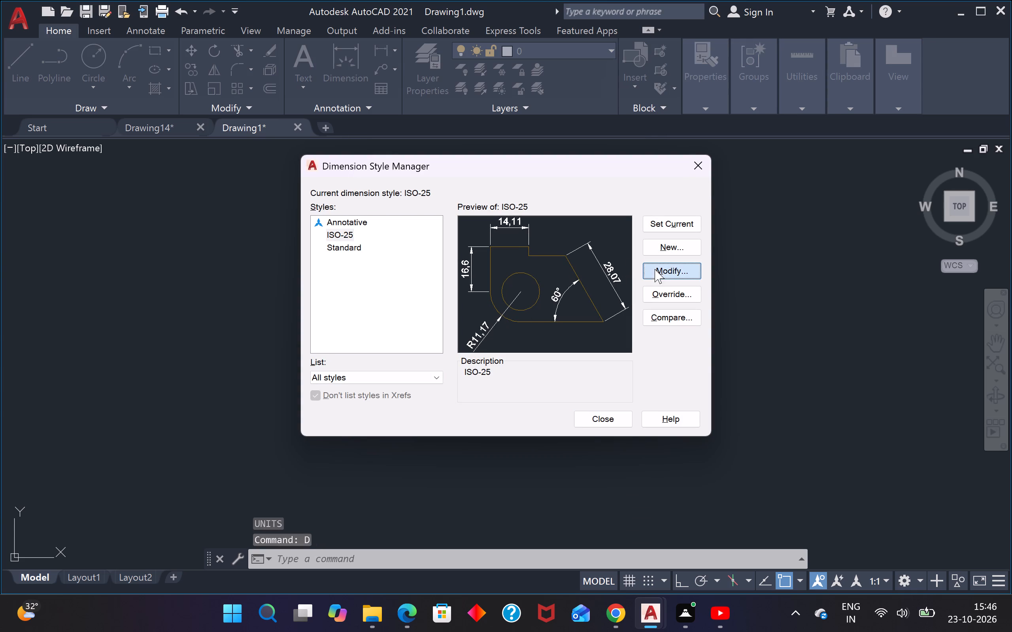
{"action": "left_click", "coordinate": [457, 169]}
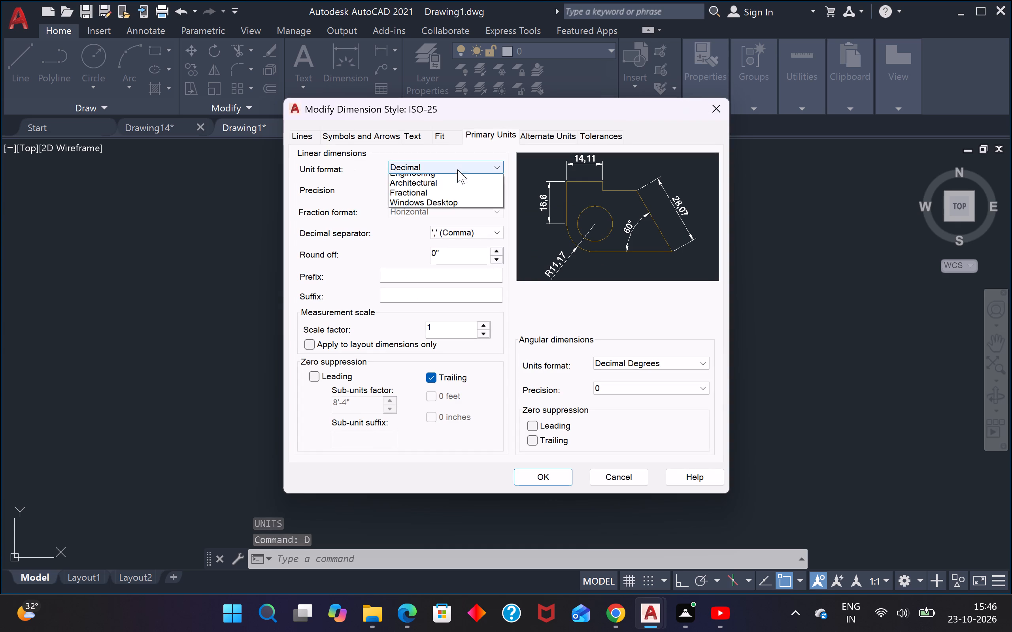
{"action": "left_click", "coordinate": [430, 210]}
{"action": "left_click", "coordinate": [460, 189]}
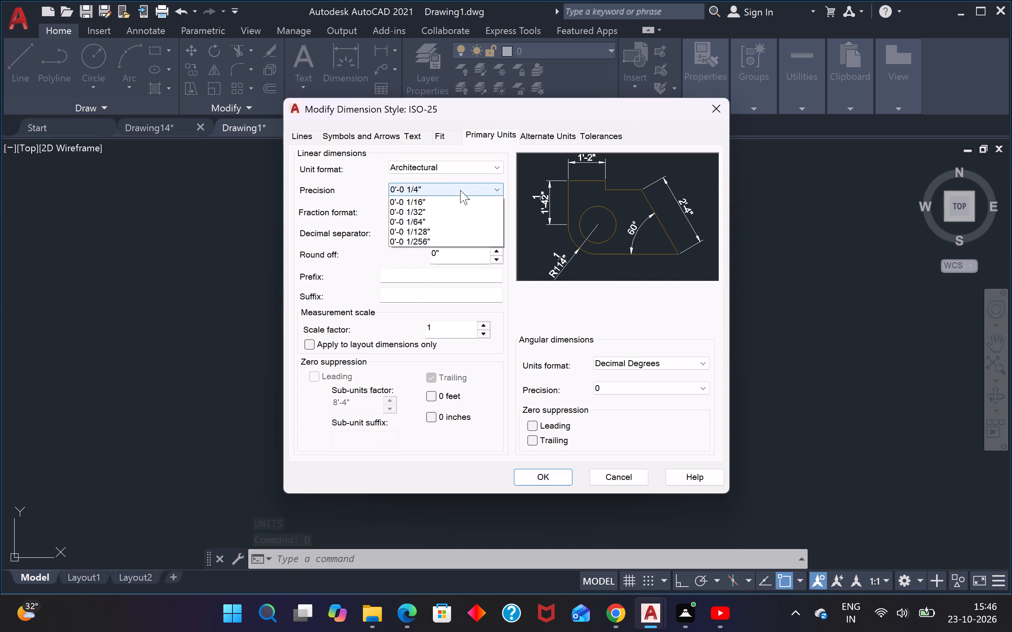
{"action": "left_click", "coordinate": [443, 205]}
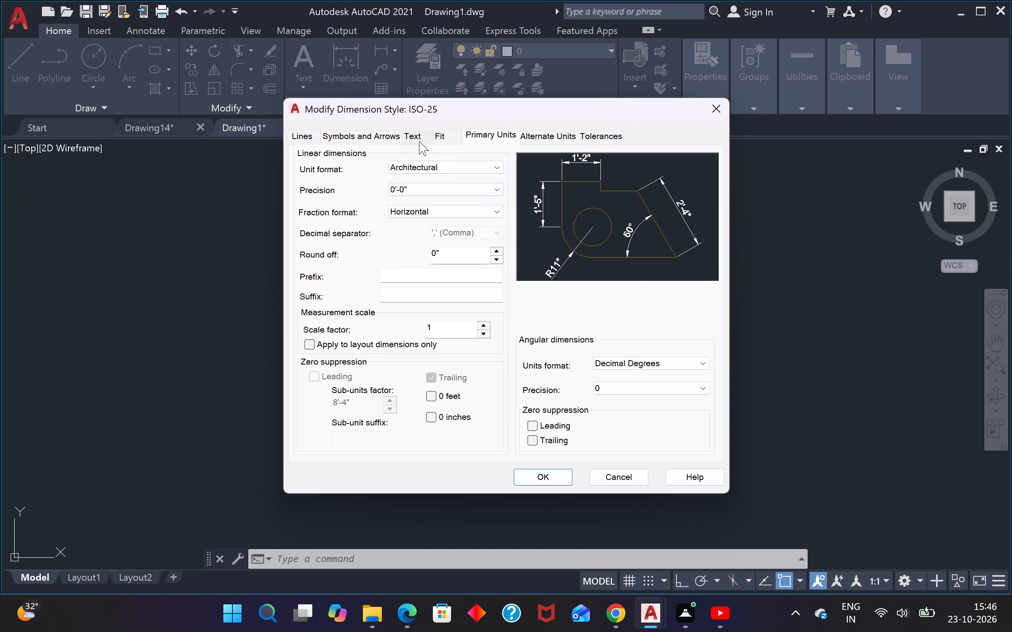
Set the dimension style's text height to 9".
{"action": "left_click", "coordinate": [419, 141]}
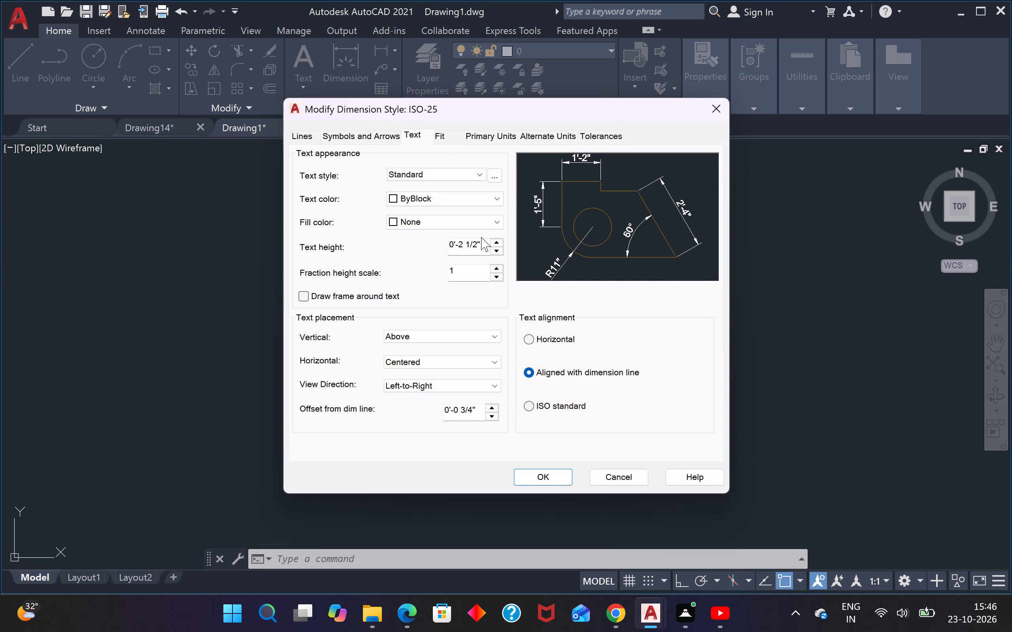
{"action": "left_click_drag", "start_coordinate": [481, 241], "coordinate": [349, 237]}
{"action": "key", "text": "BackSpace"}
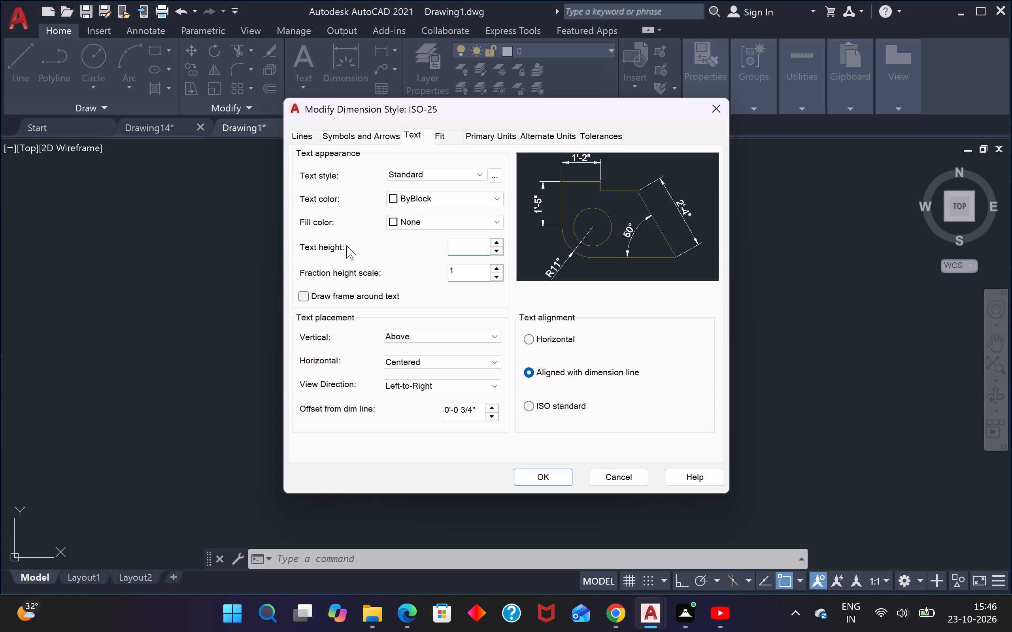
{"action": "key", "text": "3"}
{"action": "key", "text": "BackSpace"}
{"action": "type", "text": "9\""}
{"action": "key", "text": "Return"}
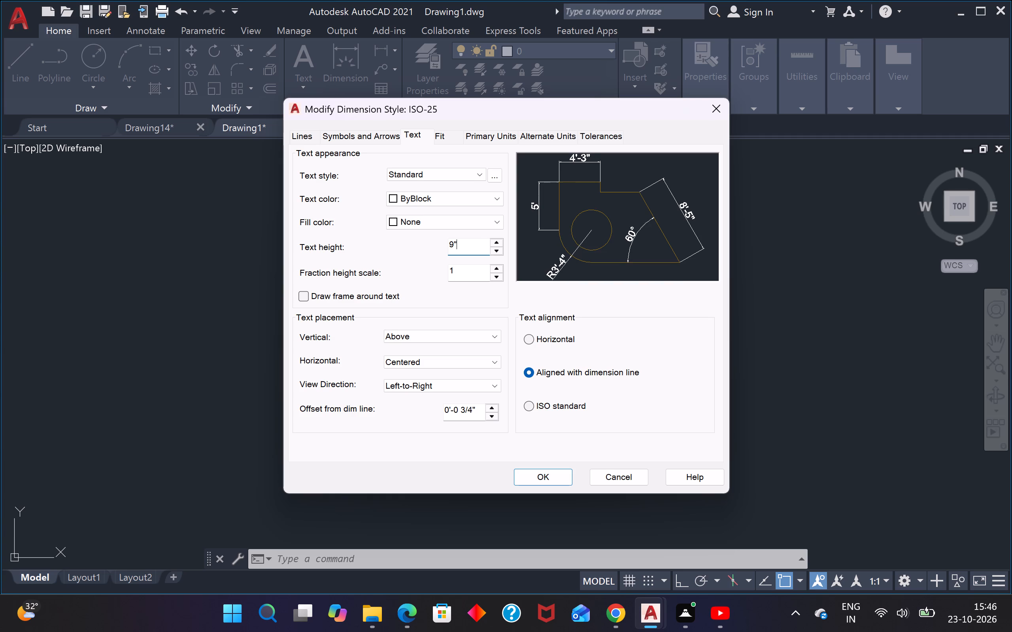
Set the dimension arrowheads to Architectural tick, the leader to Oblique, and the arrow size to 9".
{"action": "left_click", "coordinate": [377, 131]}
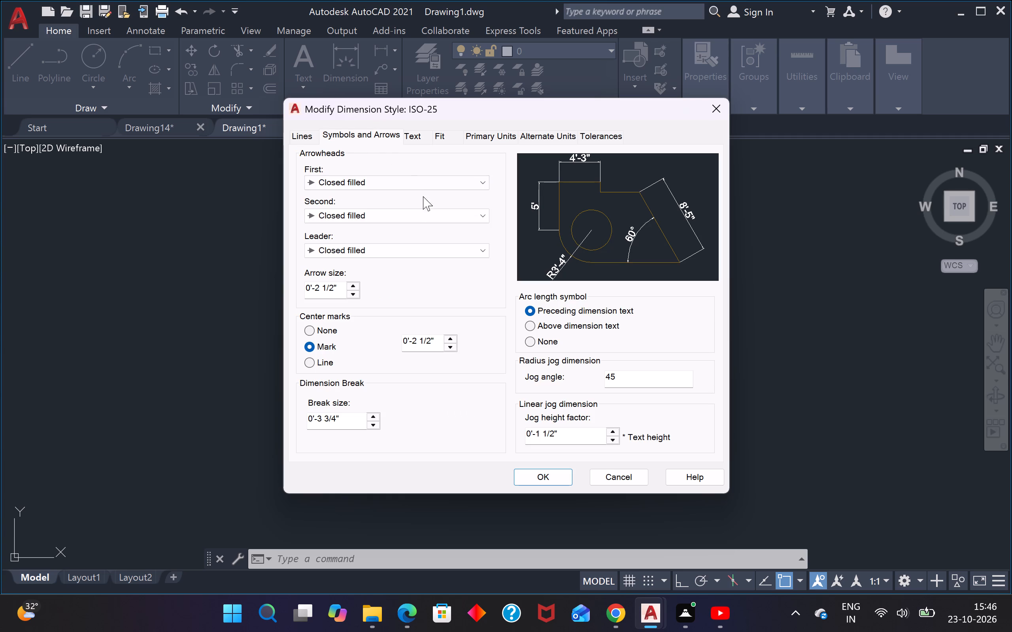
{"action": "left_click", "coordinate": [408, 184]}
{"action": "left_click", "coordinate": [388, 250]}
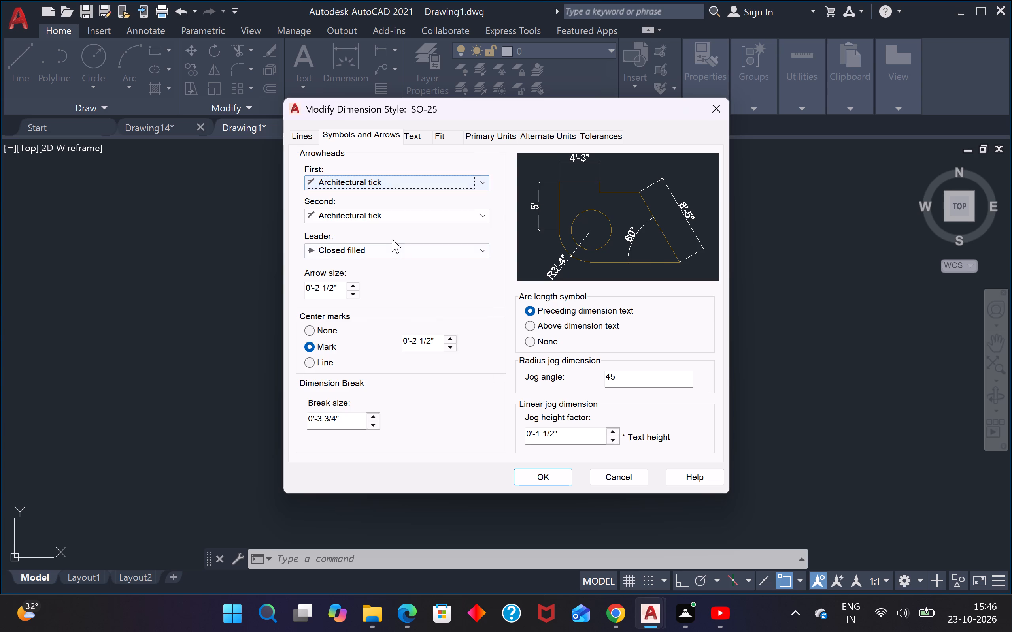
{"action": "left_click", "coordinate": [389, 247]}
{"action": "left_click", "coordinate": [353, 320]}
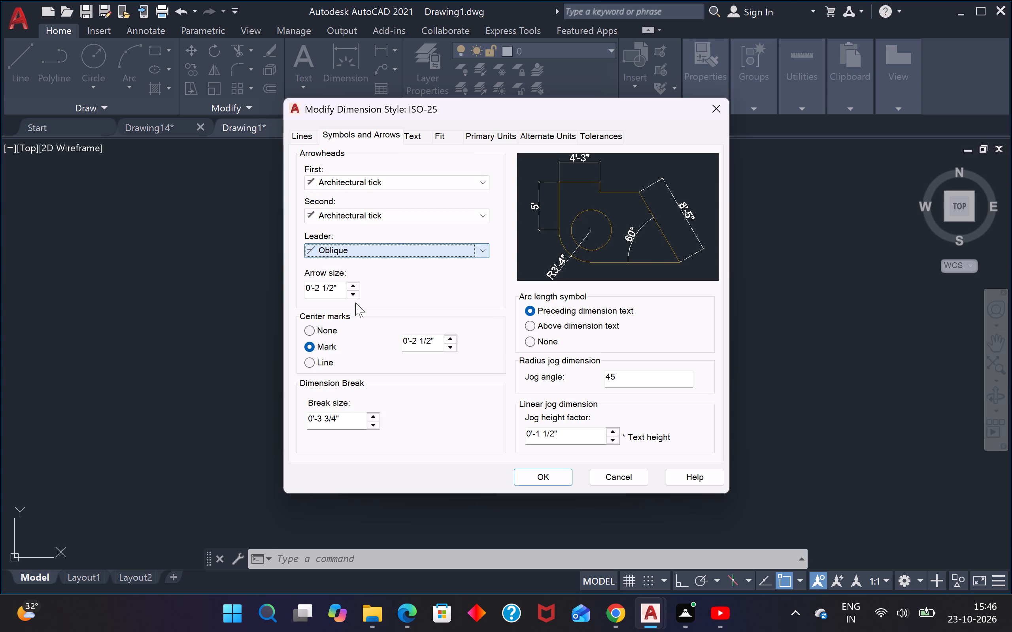
{"action": "left_click_drag", "start_coordinate": [338, 290], "coordinate": [235, 303]}
{"action": "key", "text": "BackSpace"}
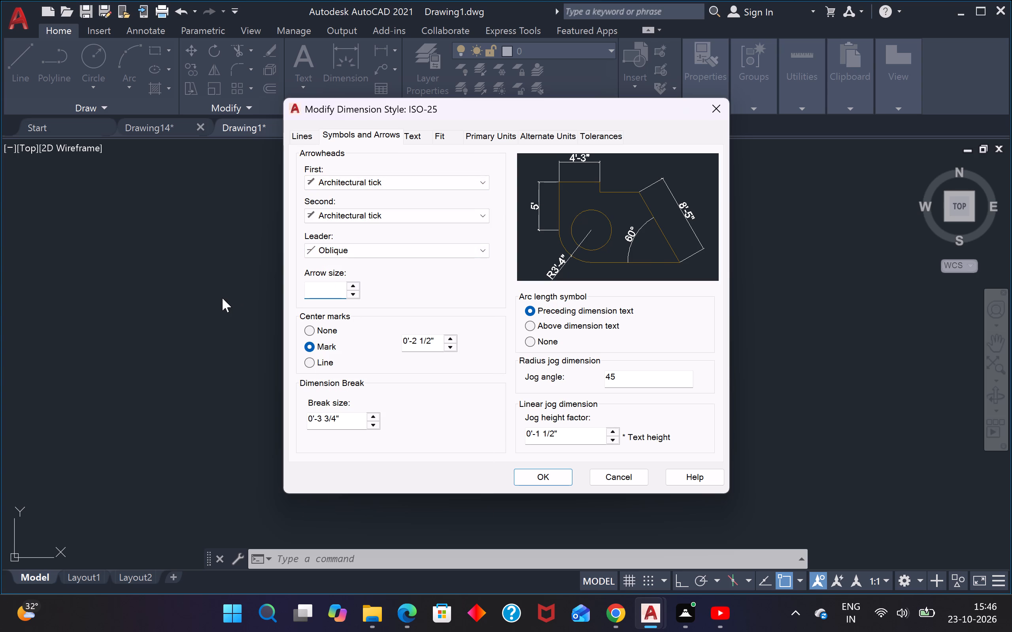
{"action": "key", "text": "9"}
{"action": "key", "text": "shift+quotedbl"}
{"action": "key", "text": "Return"}
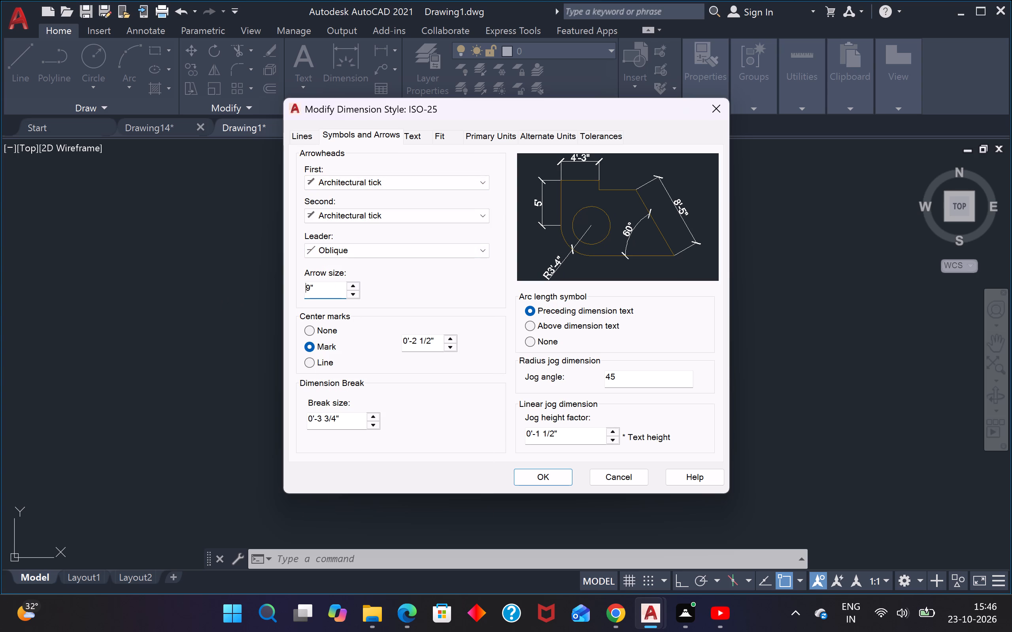
Apply the changes to the ISO-25 style, make it the current dimension style, and close the style manager.
{"action": "left_click", "coordinate": [297, 143]}
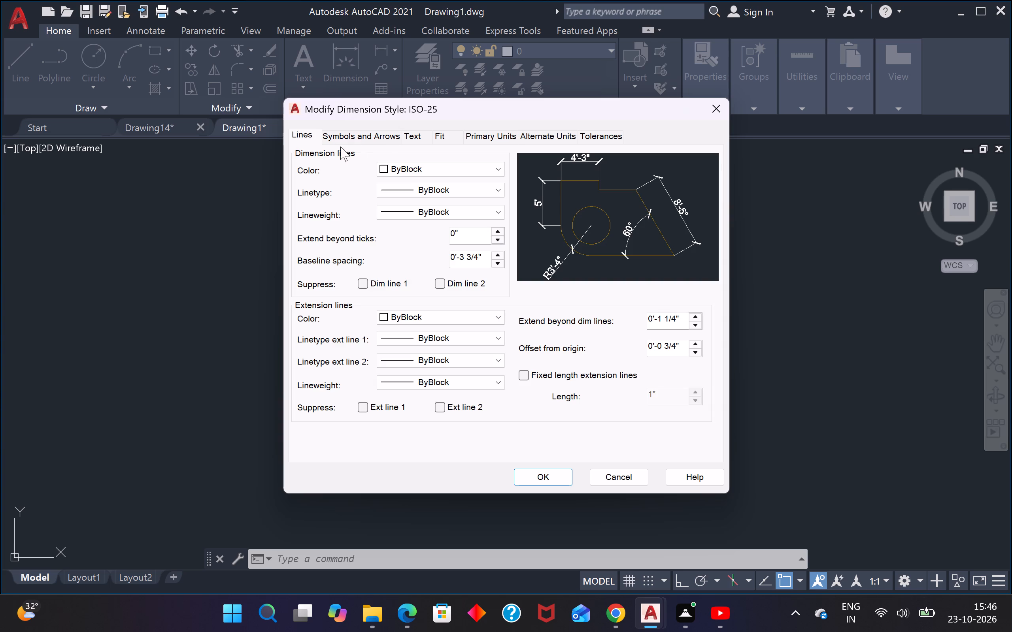
{"action": "left_click", "coordinate": [472, 136]}
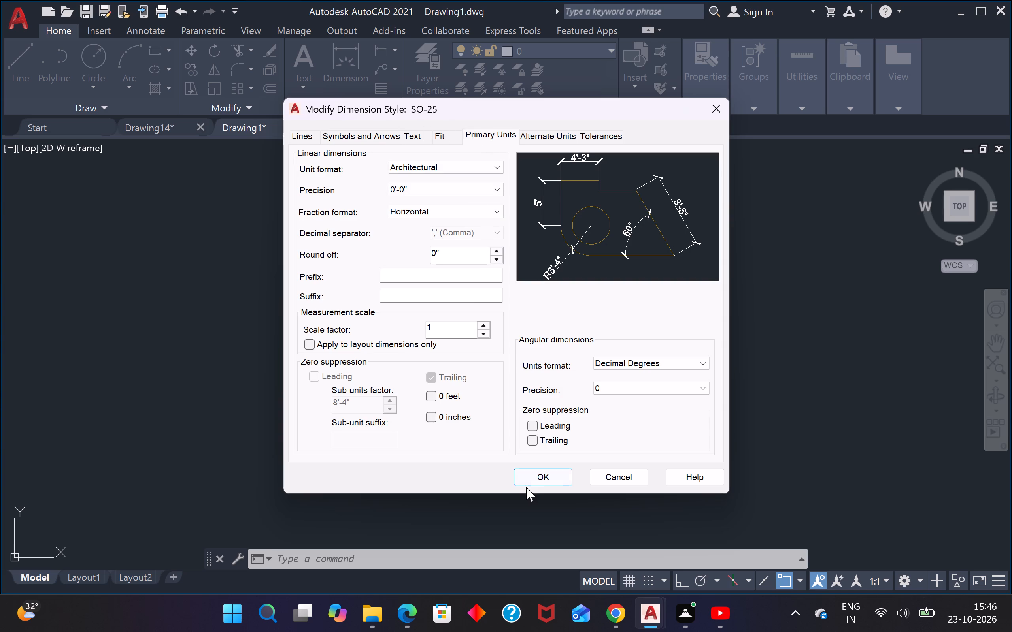
{"action": "left_click", "coordinate": [536, 479]}
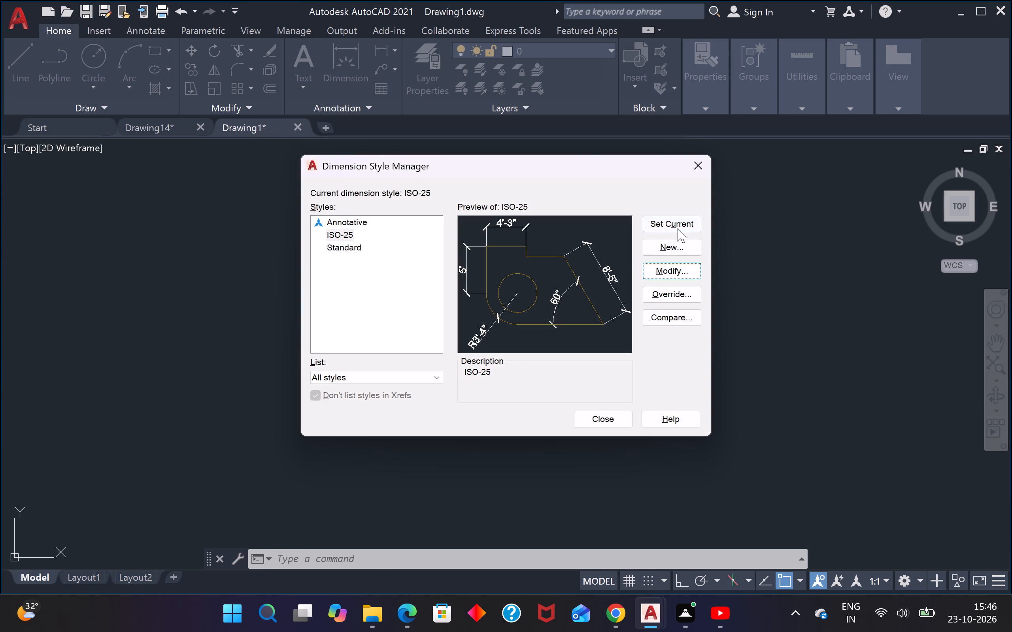
{"action": "triple_click", "coordinate": [675, 226]}
{"action": "double_click", "coordinate": [674, 230]}
{"action": "left_click", "coordinate": [597, 413]}
{"action": "key", "text": "Escape"}
{"action": "key", "text": "Escape"}
{"action": "key", "text": "Escape"}
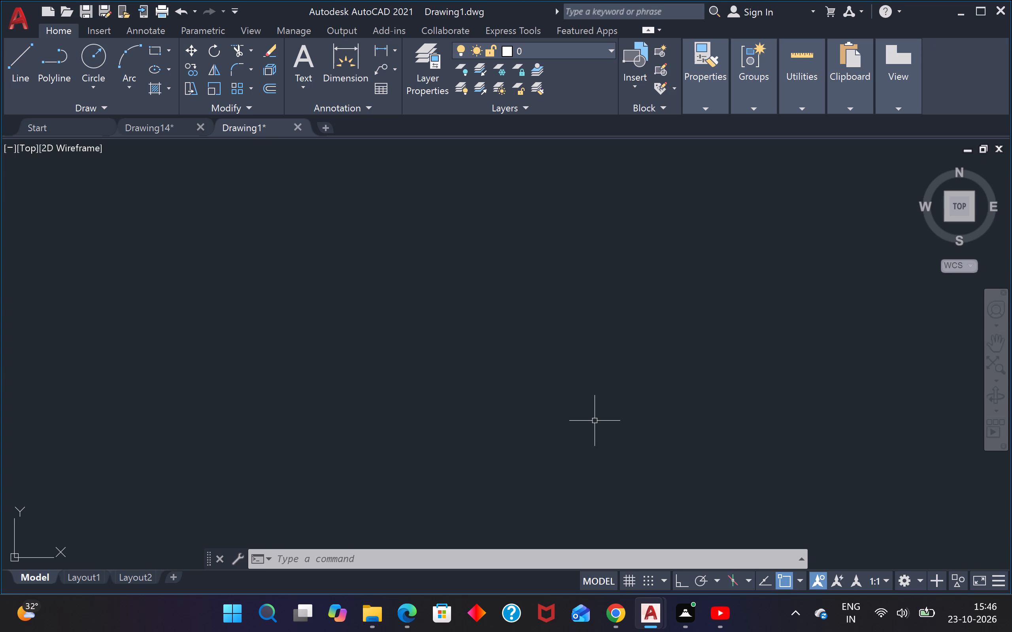
Draw a rectangle 40' wide and 25' high in the empty drawing area.
{"action": "type", "text": "rec"}
{"action": "key", "text": "space"}
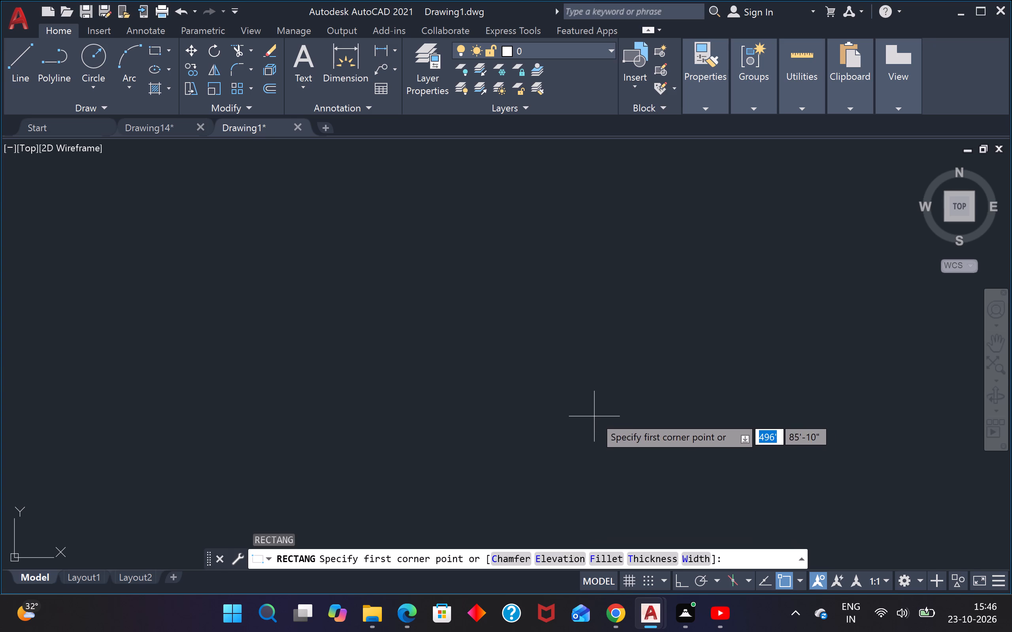
{"action": "left_click", "coordinate": [733, 619]}
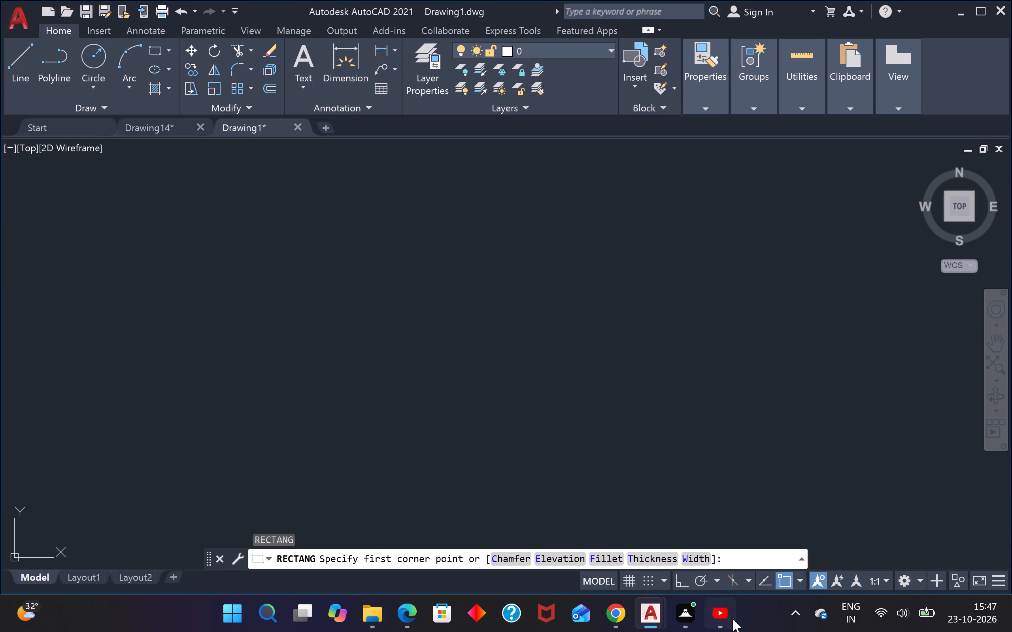
{"action": "left_click", "coordinate": [820, 511]}
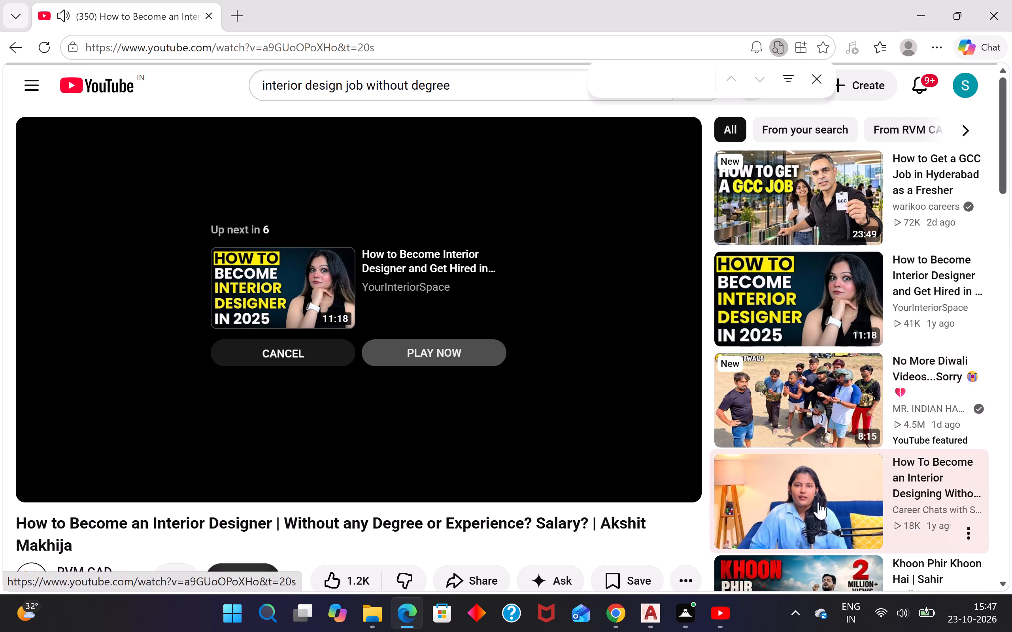
{"action": "left_click", "coordinate": [921, 11]}
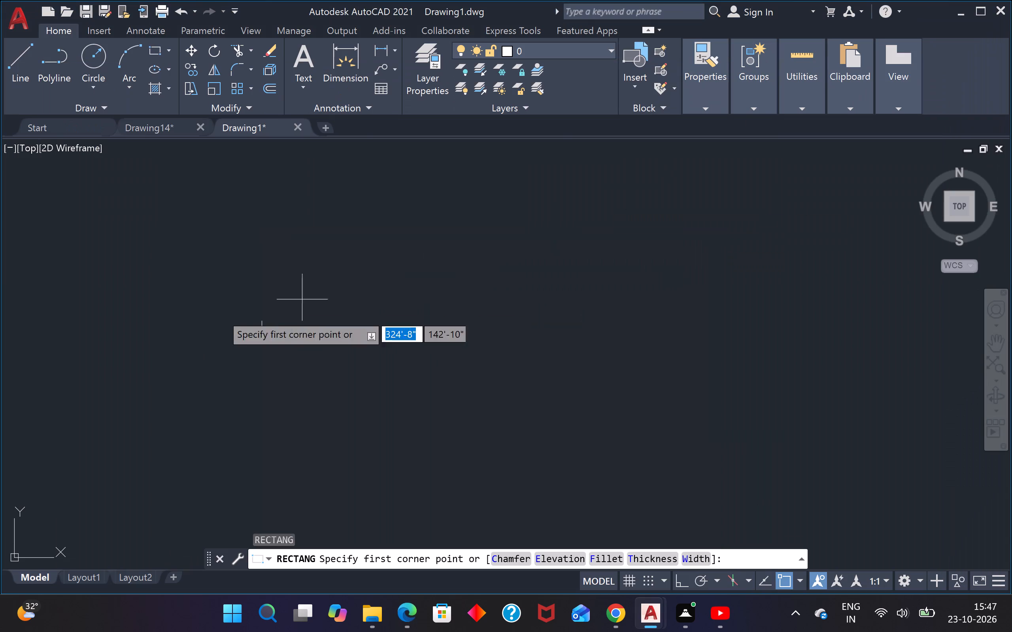
{"action": "left_click", "coordinate": [193, 219]}
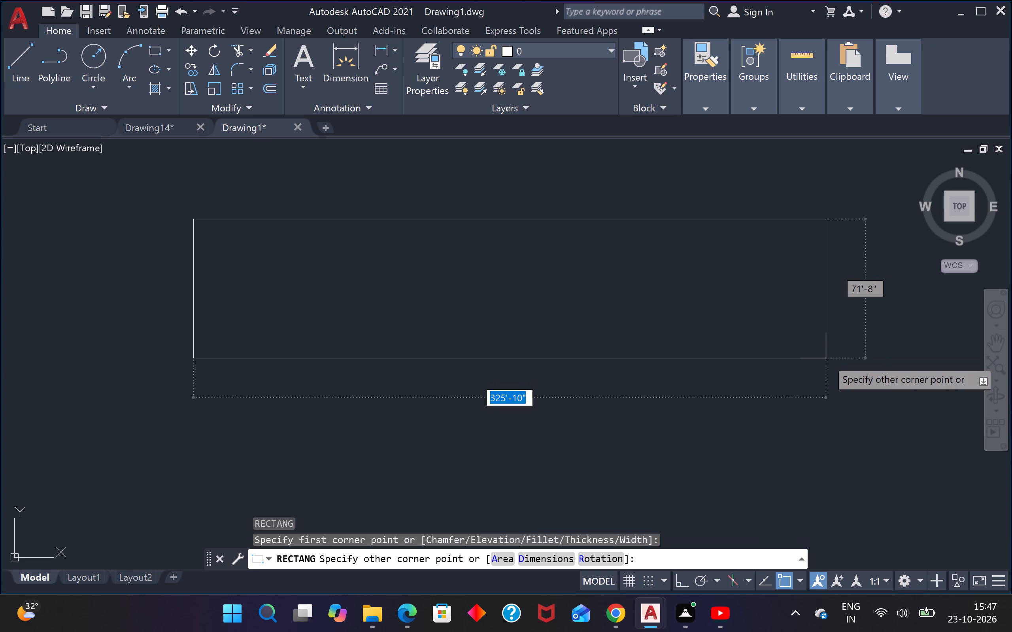
{"action": "type", "text": "40"}
{"action": "key", "text": "apostrophe"}
{"action": "key", "text": "Tab"}
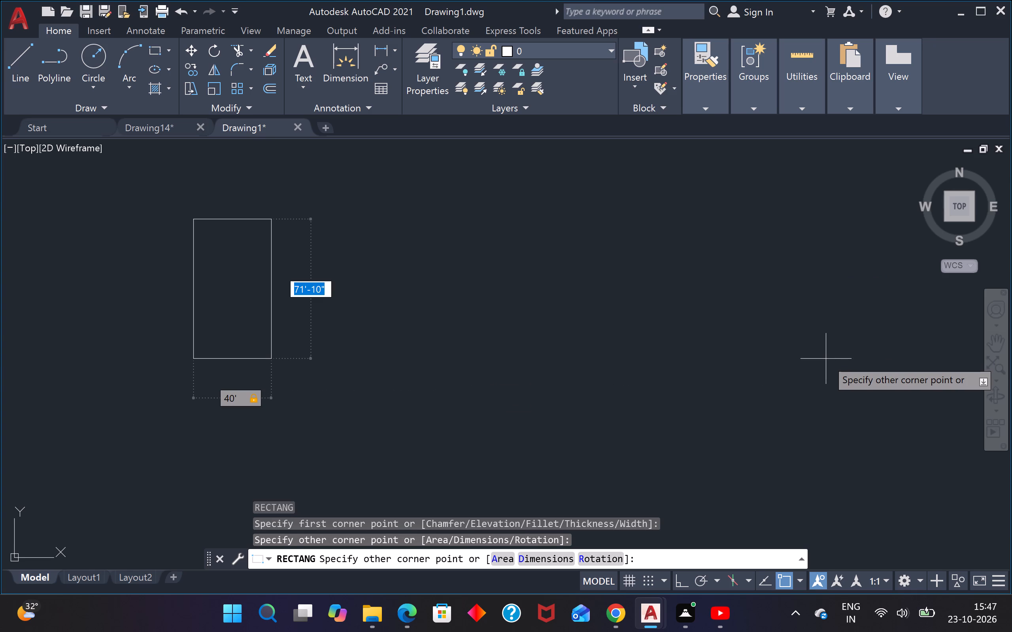
{"action": "type", "text": "25'"}
{"action": "key", "text": "Return"}
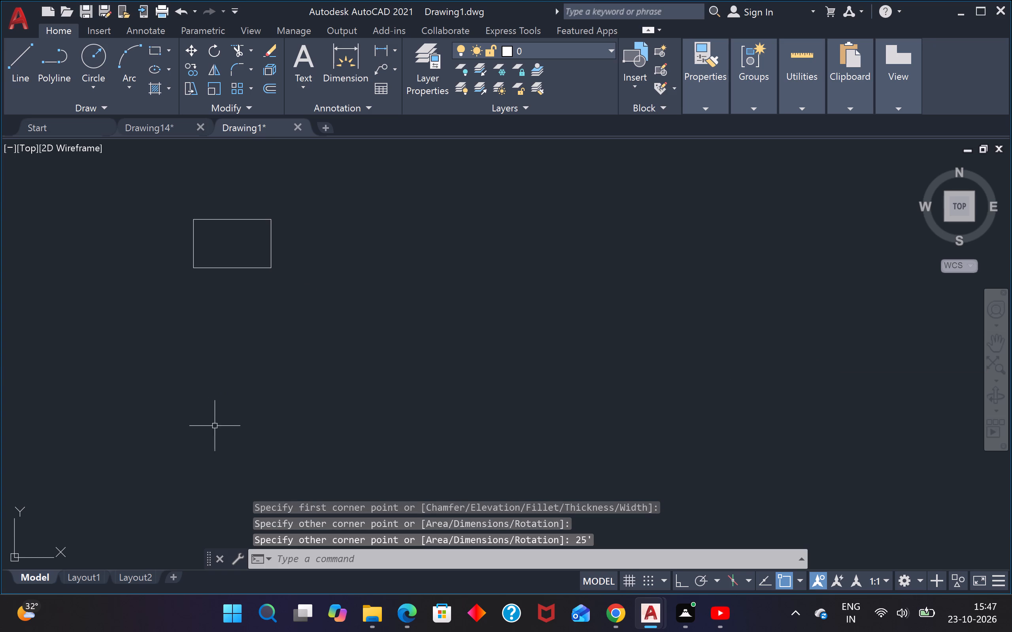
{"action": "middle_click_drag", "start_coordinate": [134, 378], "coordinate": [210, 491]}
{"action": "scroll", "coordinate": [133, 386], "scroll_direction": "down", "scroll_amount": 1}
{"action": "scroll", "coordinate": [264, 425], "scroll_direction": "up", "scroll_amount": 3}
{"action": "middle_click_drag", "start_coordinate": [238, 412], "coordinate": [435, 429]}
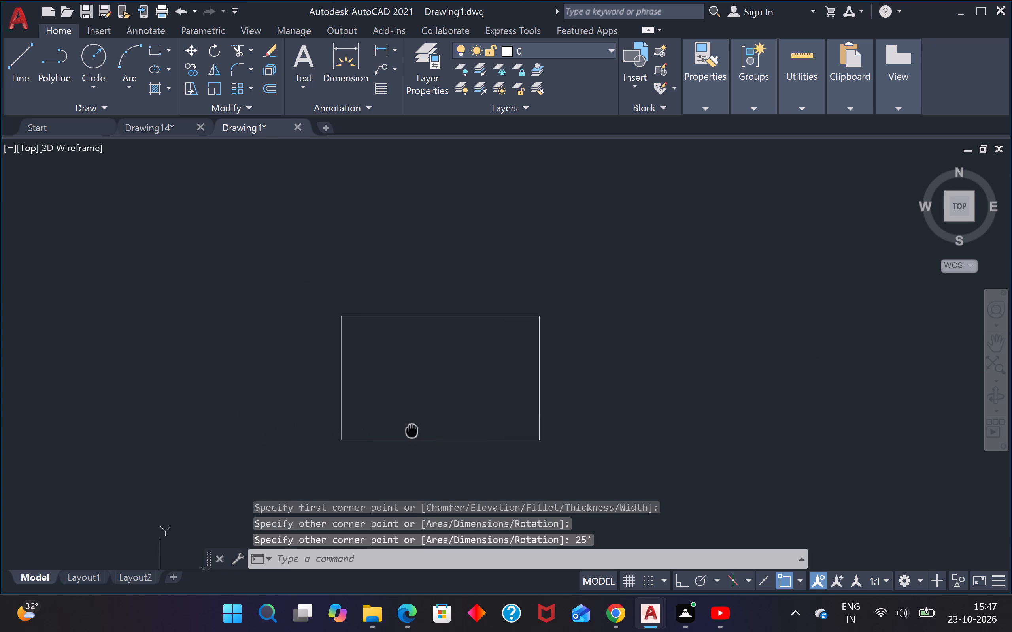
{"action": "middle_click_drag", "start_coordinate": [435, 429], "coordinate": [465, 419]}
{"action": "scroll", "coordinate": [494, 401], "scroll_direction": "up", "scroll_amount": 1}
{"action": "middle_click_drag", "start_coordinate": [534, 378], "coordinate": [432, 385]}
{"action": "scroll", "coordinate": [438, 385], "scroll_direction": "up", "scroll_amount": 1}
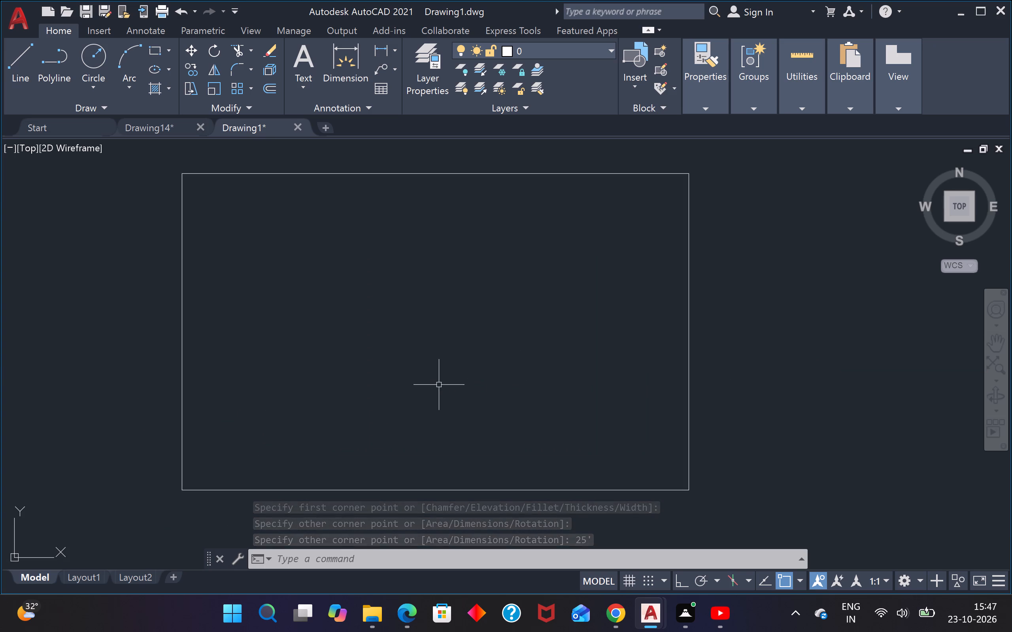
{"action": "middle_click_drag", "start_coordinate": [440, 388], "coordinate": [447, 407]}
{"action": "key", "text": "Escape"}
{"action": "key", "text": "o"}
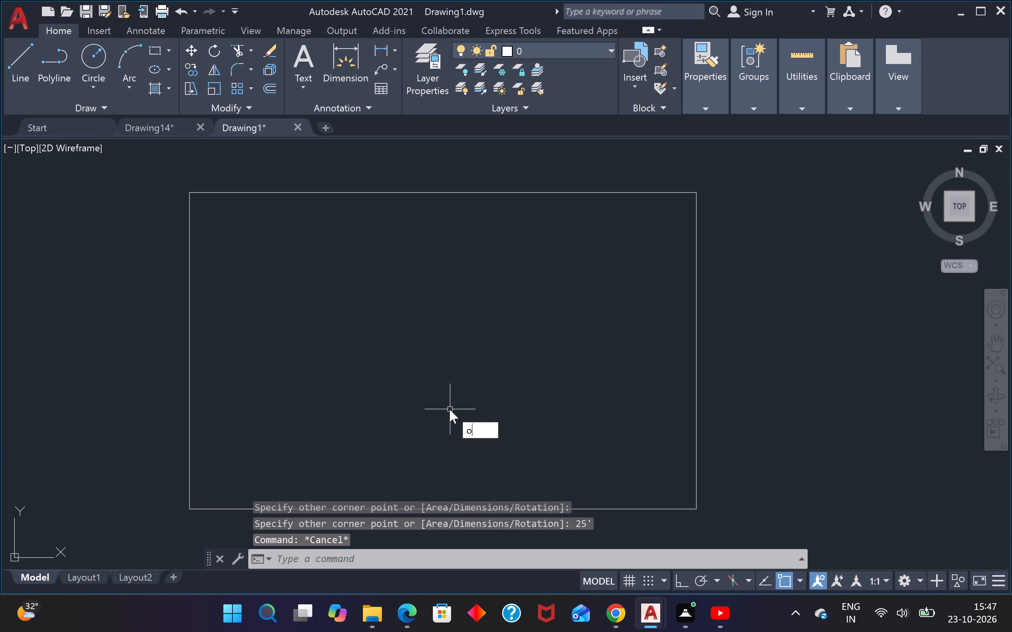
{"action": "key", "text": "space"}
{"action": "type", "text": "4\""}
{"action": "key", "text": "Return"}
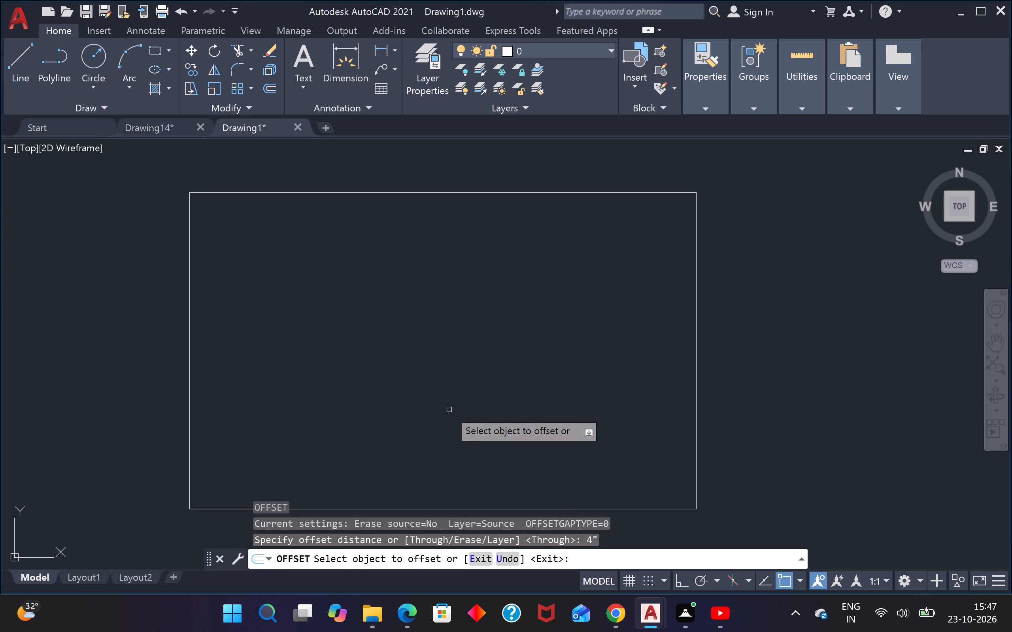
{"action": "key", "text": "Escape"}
Offset the 40' by 25' rectangle outward by 9" to form the outer wall line.
{"action": "type", "text": "o"}
{"action": "key", "text": "space"}
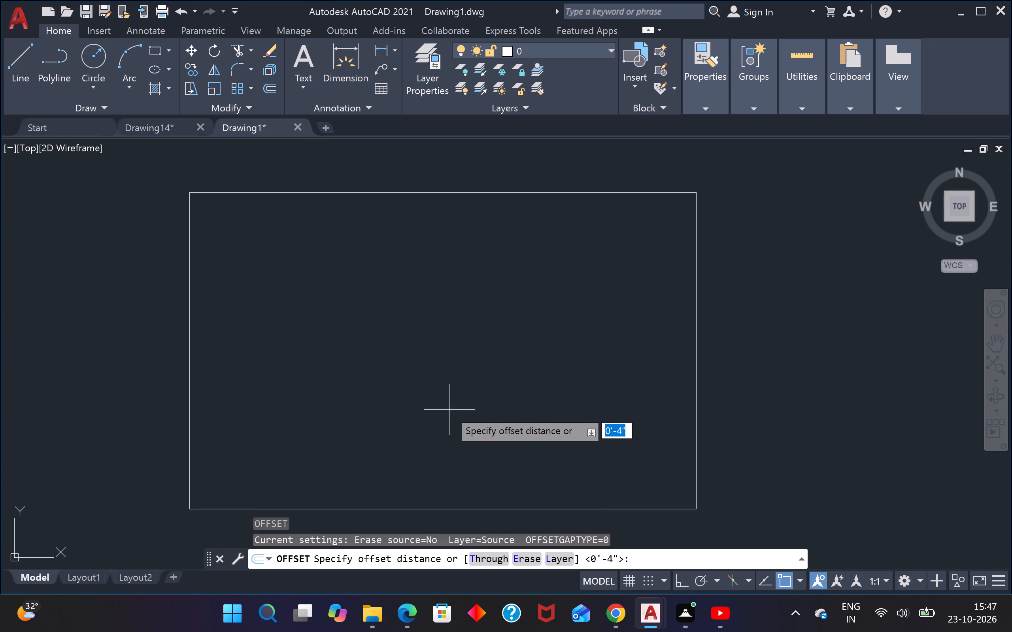
{"action": "type", "text": "9\""}
{"action": "key", "text": "Return"}
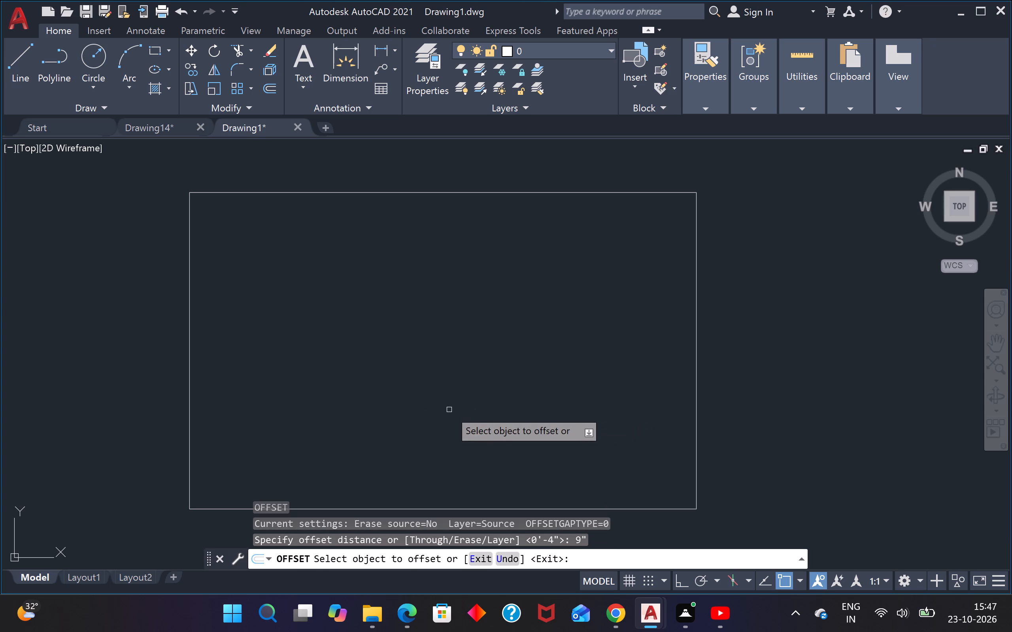
{"action": "left_click", "coordinate": [694, 414]}
{"action": "left_click", "coordinate": [729, 415]}
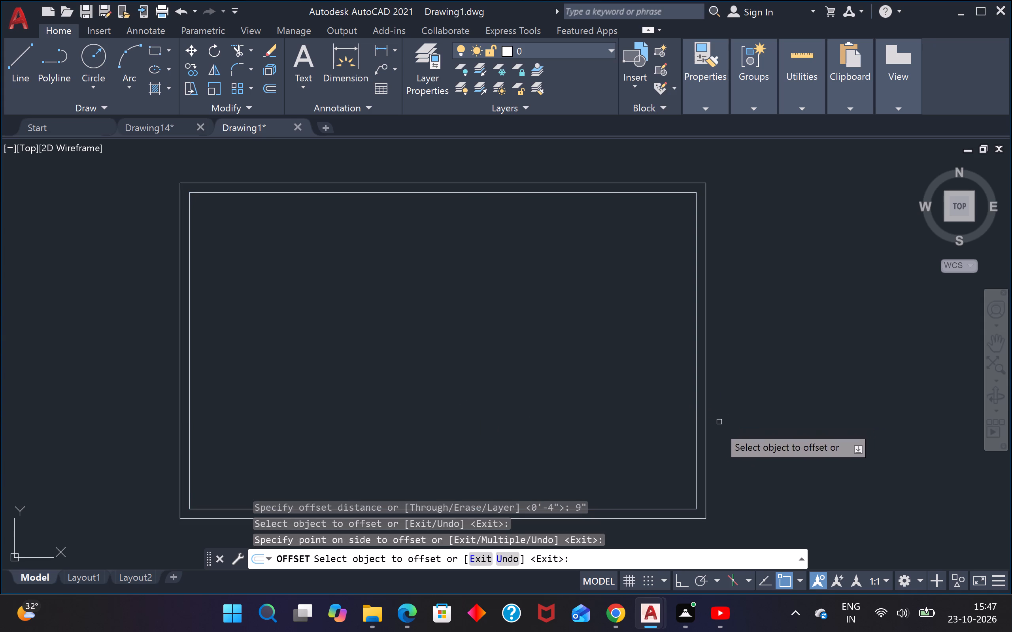
Skip the advertisement in the YouTube video in Microsoft Edge and return to AutoCAD.
{"action": "left_click", "coordinate": [709, 619]}
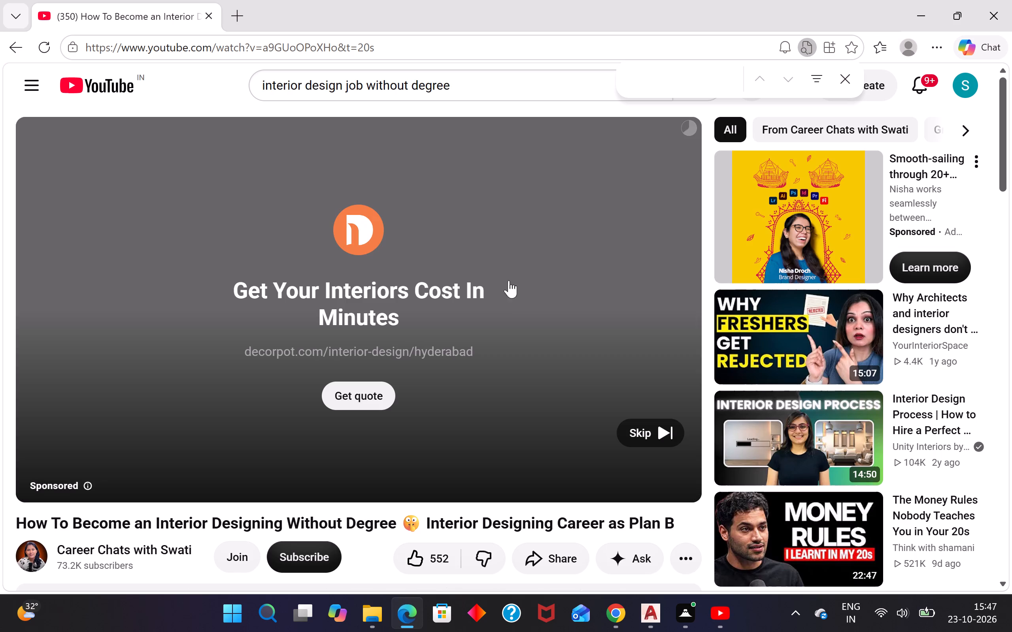
{"action": "left_click", "coordinate": [650, 428]}
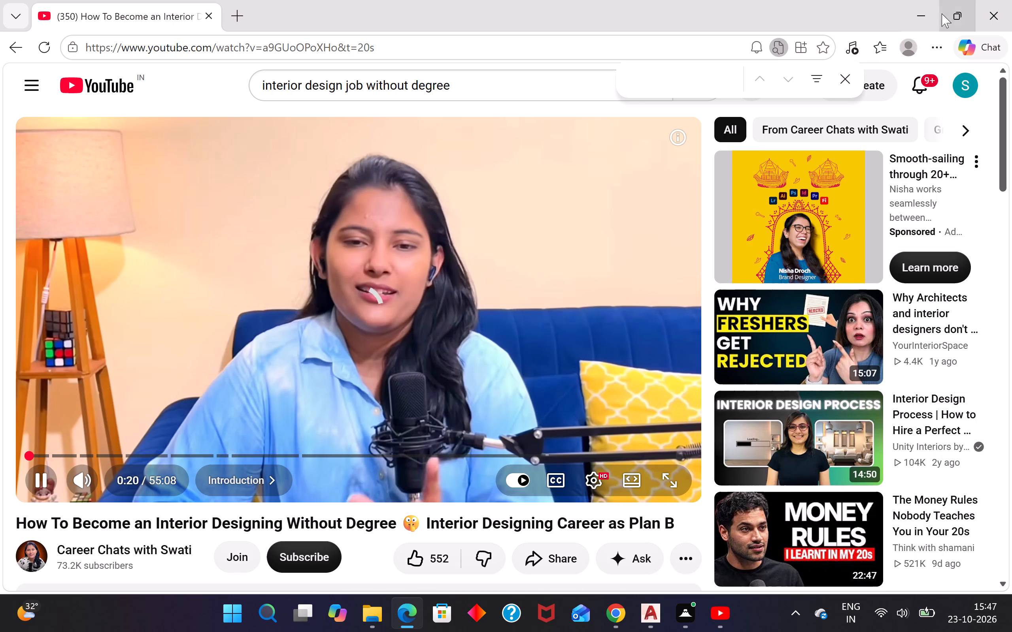
{"action": "left_click", "coordinate": [909, 6]}
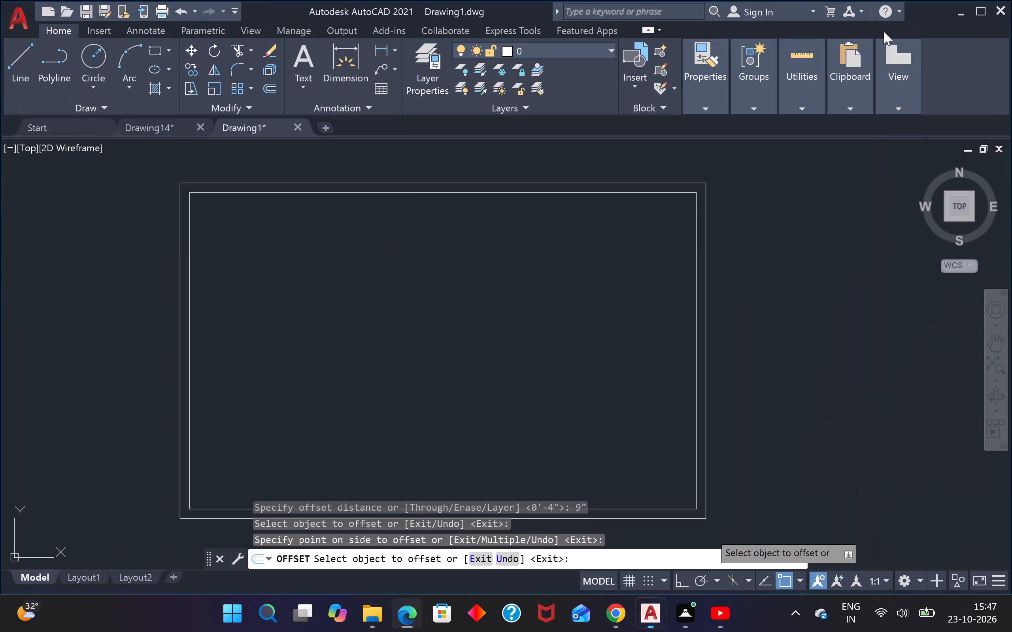
Set the YouTube video's playback speed to 1.25 in Microsoft Edge and return to AutoCAD.
{"action": "left_click", "coordinate": [725, 605]}
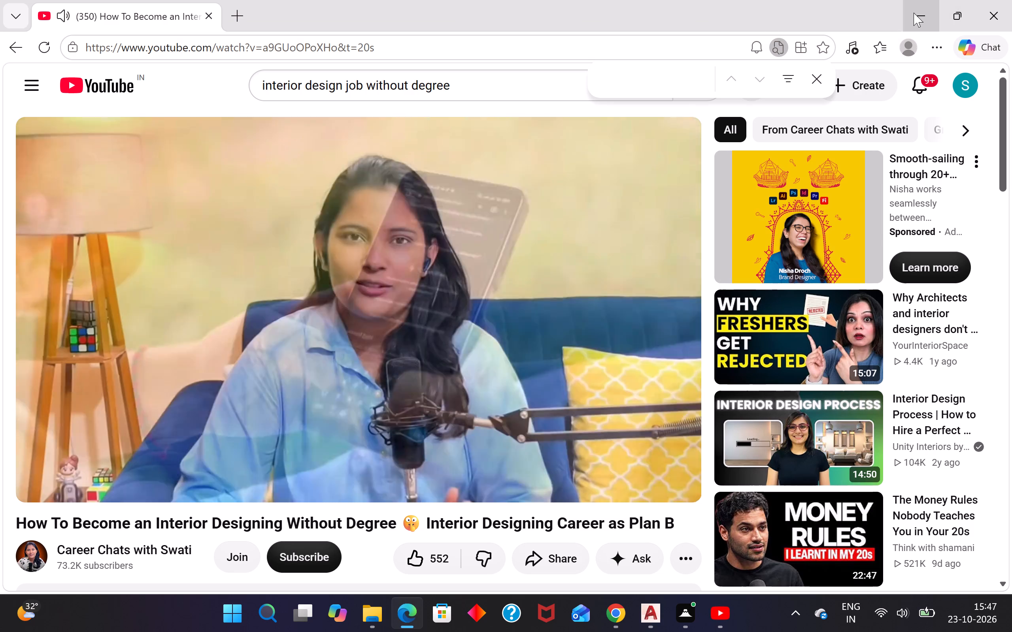
{"action": "left_click", "coordinate": [595, 474]}
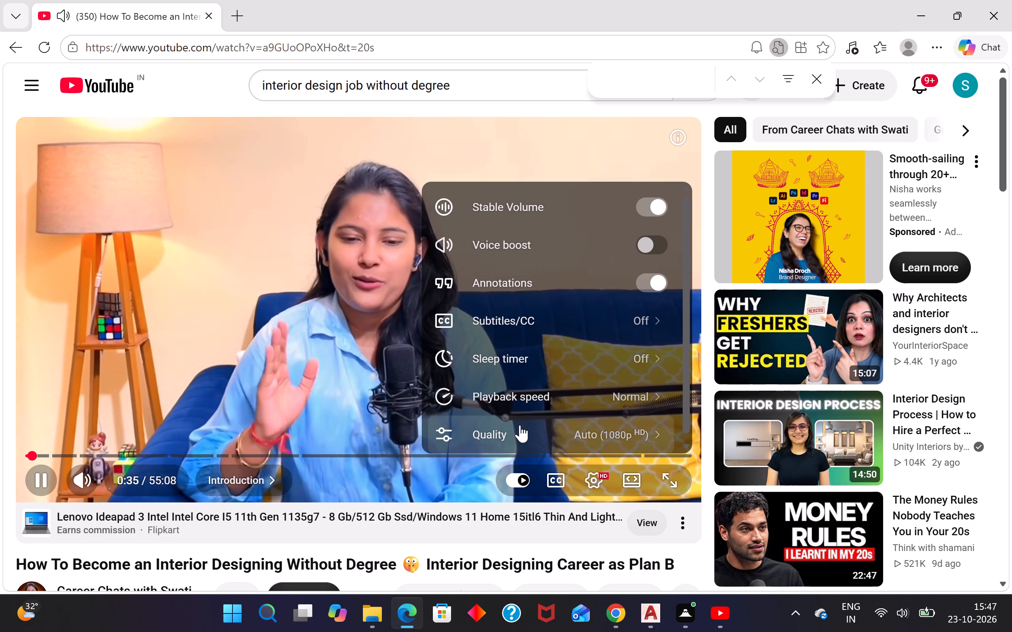
{"action": "left_click", "coordinate": [521, 394]}
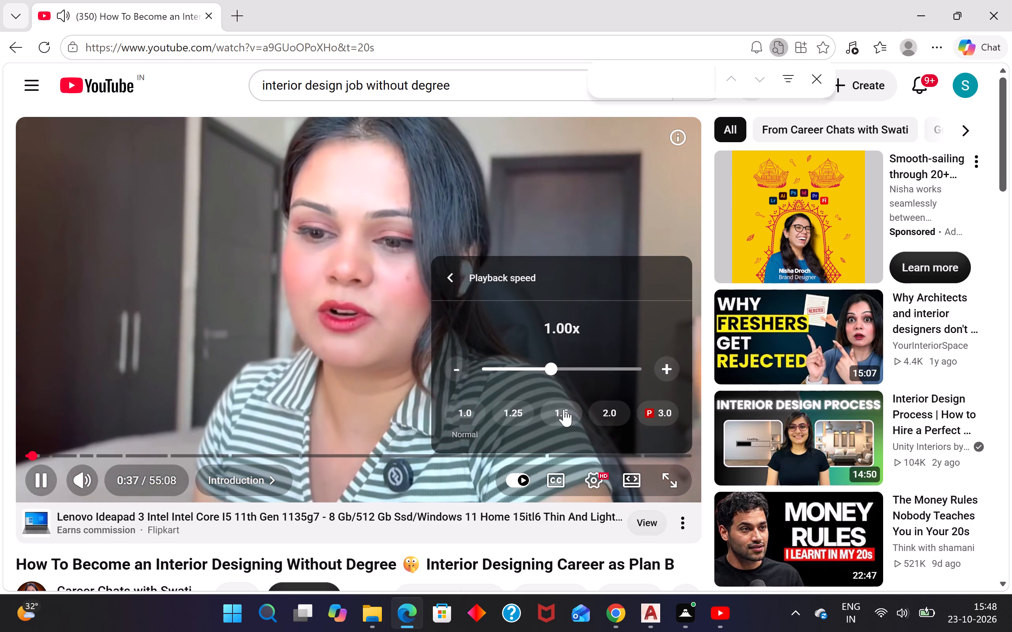
{"action": "left_click", "coordinate": [504, 412]}
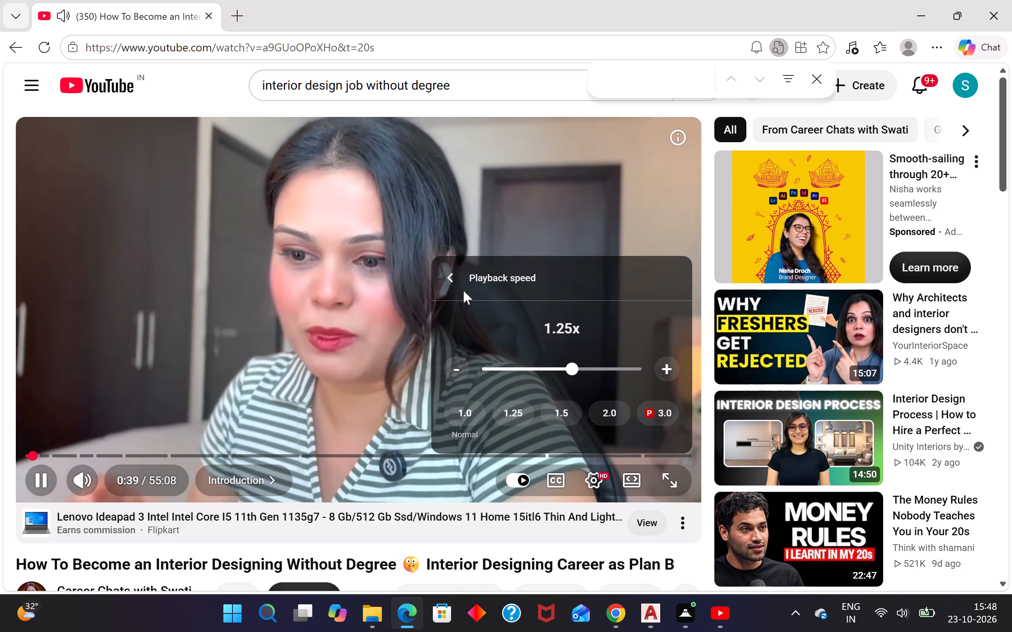
{"action": "left_click", "coordinate": [413, 213]}
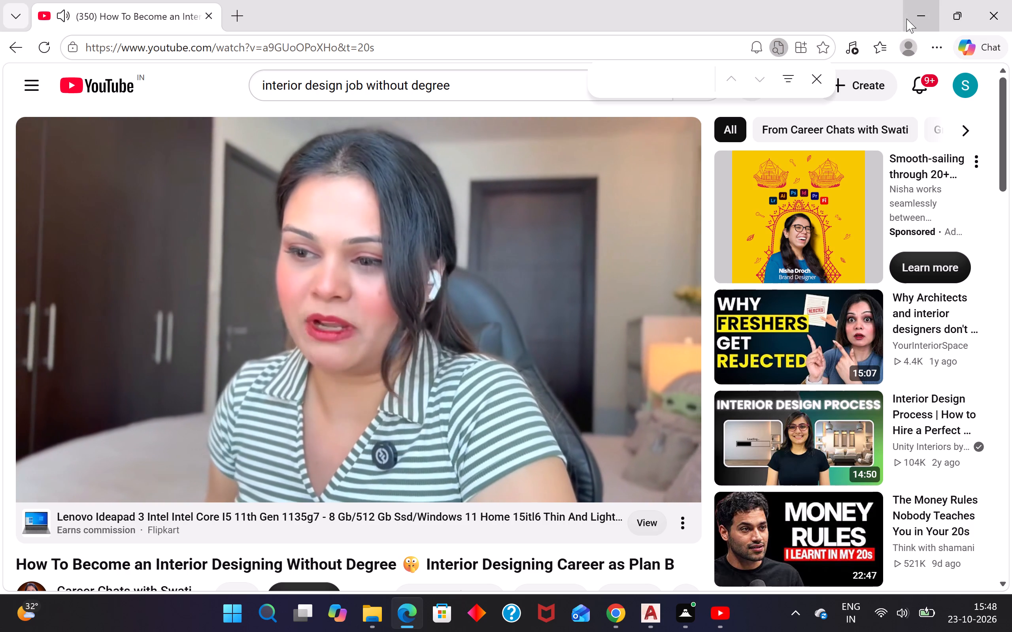
{"action": "left_click", "coordinate": [907, 18]}
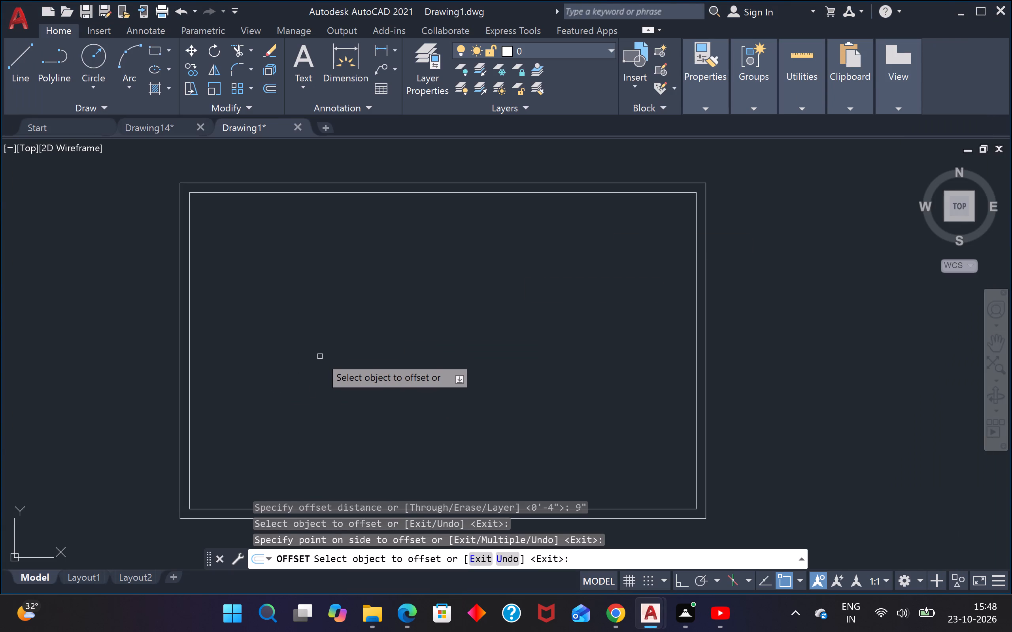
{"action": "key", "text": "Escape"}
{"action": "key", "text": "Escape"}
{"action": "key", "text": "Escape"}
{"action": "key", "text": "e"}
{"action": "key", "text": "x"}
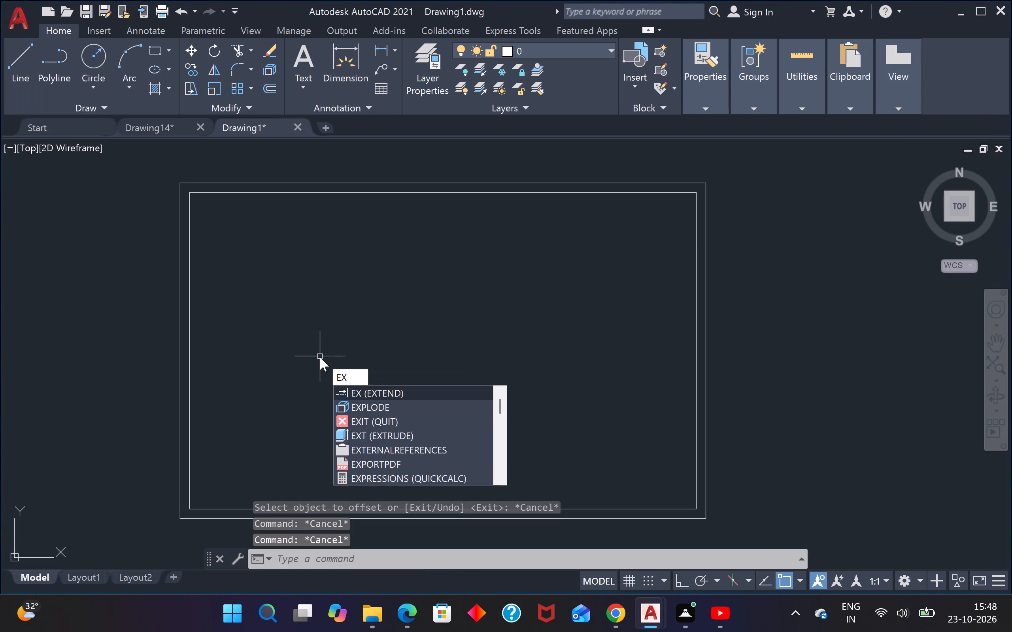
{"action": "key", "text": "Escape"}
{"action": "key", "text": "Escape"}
Explode the inner rectangle of the wall outline into separate lines.
{"action": "scroll", "coordinate": [183, 377], "scroll_direction": "up", "scroll_amount": 1}
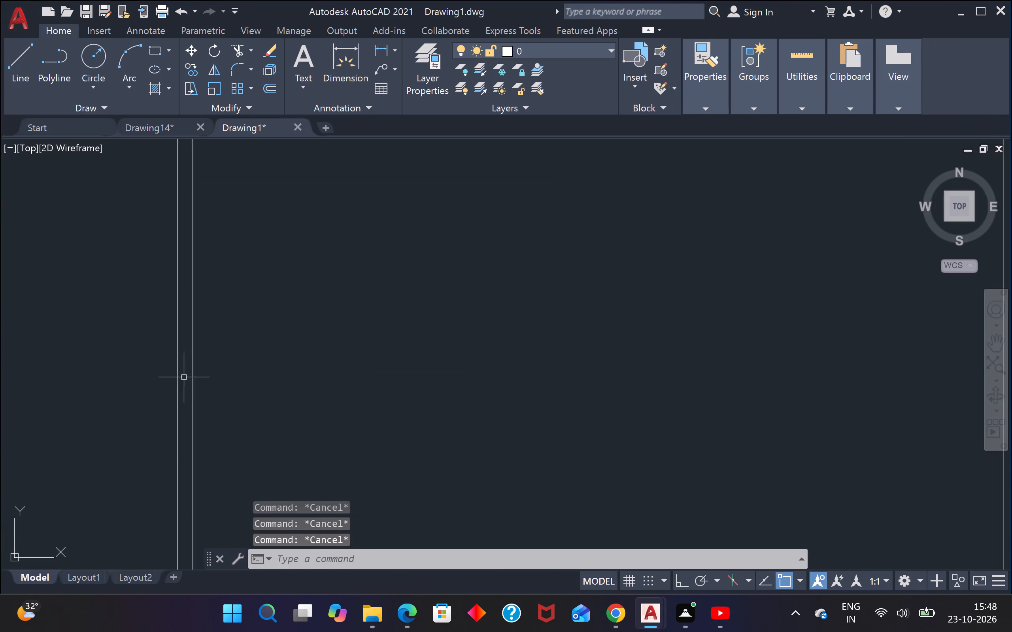
{"action": "left_click", "coordinate": [230, 360]}
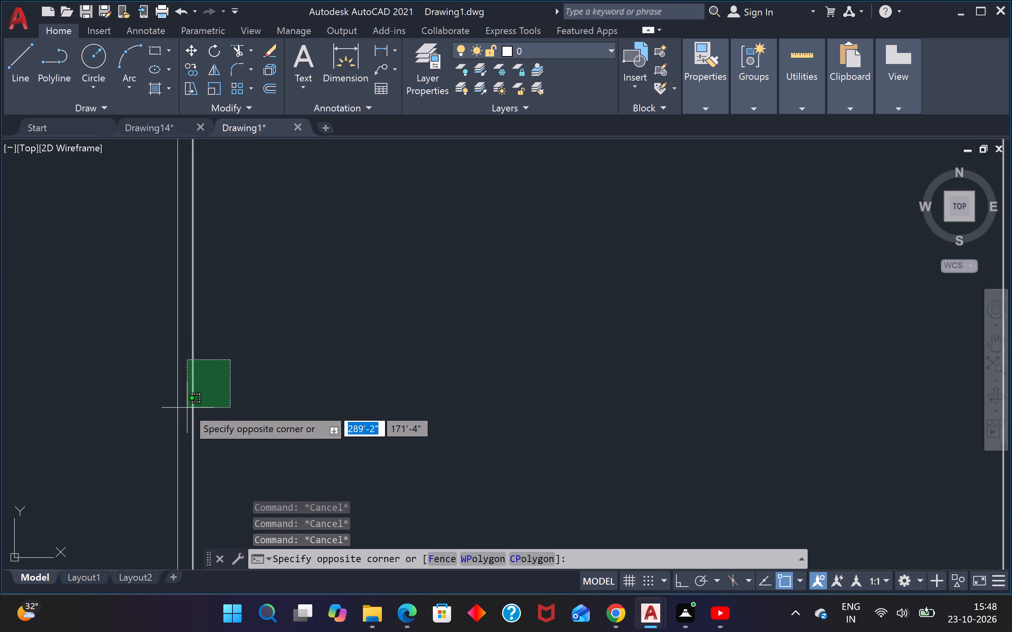
{"action": "left_click", "coordinate": [187, 408]}
{"action": "type", "text": "ex"}
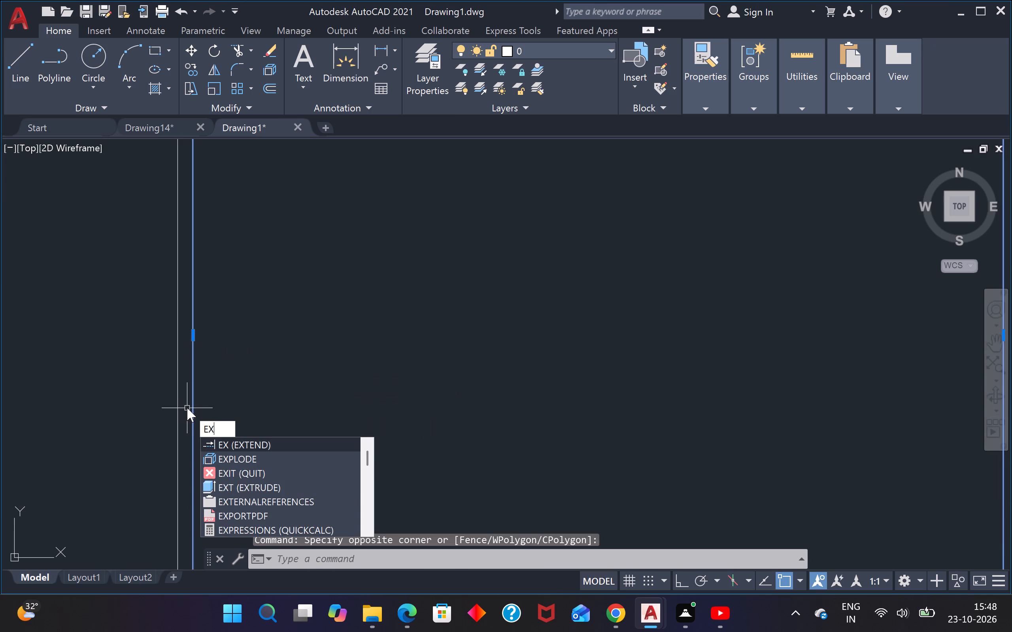
{"action": "key", "text": "Down"}
{"action": "key", "text": "Return"}
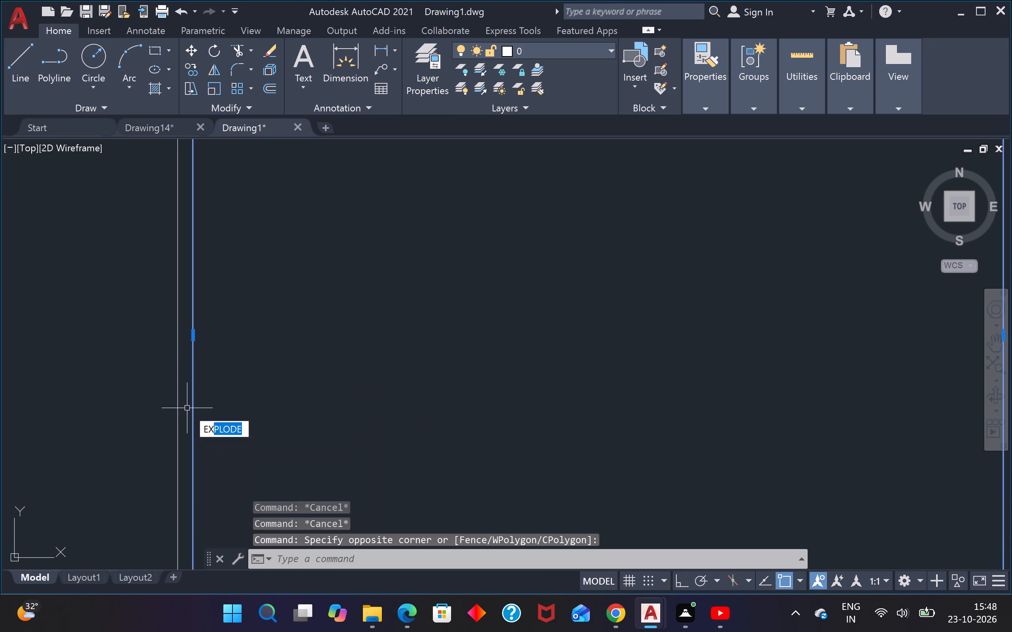
Offset the left line of the exploded inner rectangle 10' toward the inside of the plan.
{"action": "scroll", "coordinate": [303, 396], "scroll_direction": "down", "scroll_amount": 4}
{"action": "scroll", "coordinate": [344, 378], "scroll_direction": "up", "scroll_amount": 1}
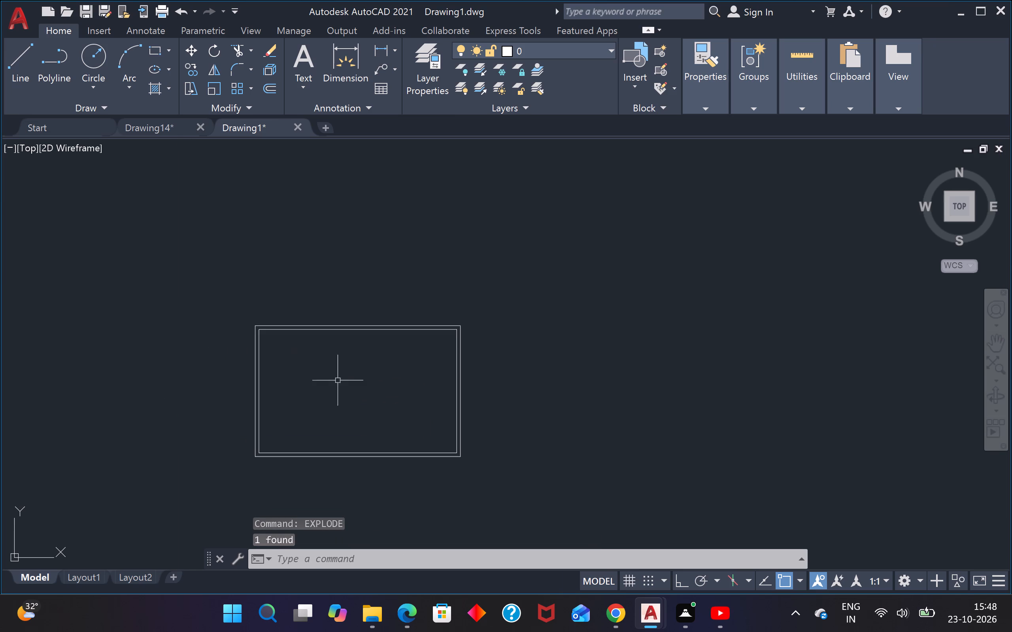
{"action": "middle_click_drag", "start_coordinate": [317, 399], "coordinate": [370, 395]}
{"action": "scroll", "coordinate": [372, 387], "scroll_direction": "up", "scroll_amount": 1}
{"action": "middle_click_drag", "start_coordinate": [374, 389], "coordinate": [400, 388]}
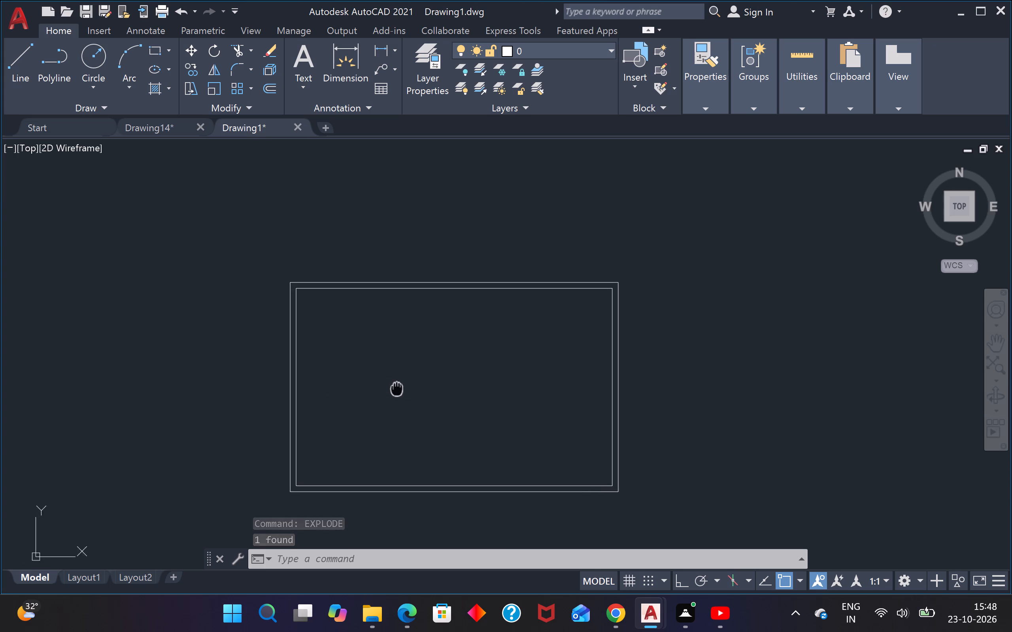
{"action": "middle_click_drag", "start_coordinate": [400, 388], "coordinate": [425, 379]}
{"action": "scroll", "coordinate": [426, 374], "scroll_direction": "up", "scroll_amount": 1}
{"action": "key", "text": "Escape"}
{"action": "key", "text": "Escape"}
{"action": "middle_click_drag", "start_coordinate": [425, 376], "coordinate": [441, 347]}
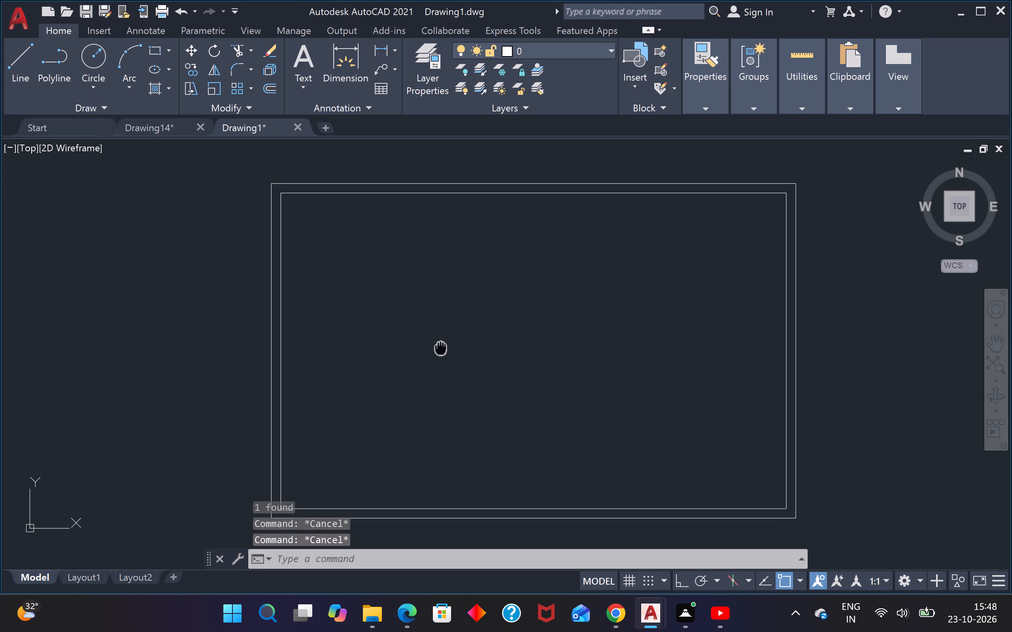
{"action": "middle_click_drag", "start_coordinate": [441, 347], "coordinate": [440, 347]}
{"action": "key", "text": "Escape"}
{"action": "key", "text": "Escape"}
{"action": "type", "text": "o"}
{"action": "key", "text": "space"}
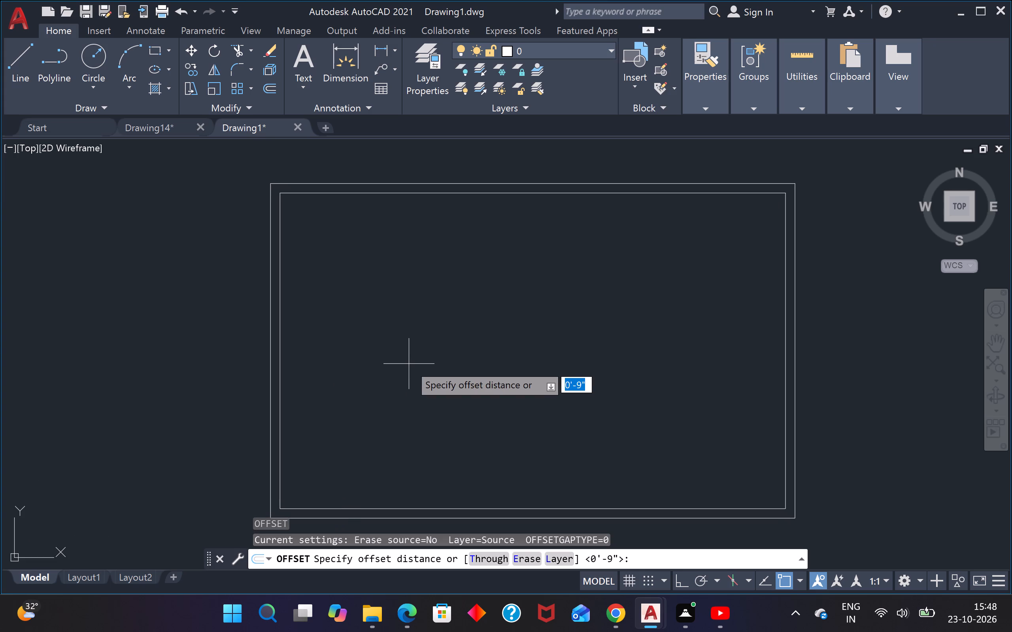
{"action": "type", "text": "11"}
{"action": "key", "text": "BackSpace"}
{"action": "key", "text": "0"}
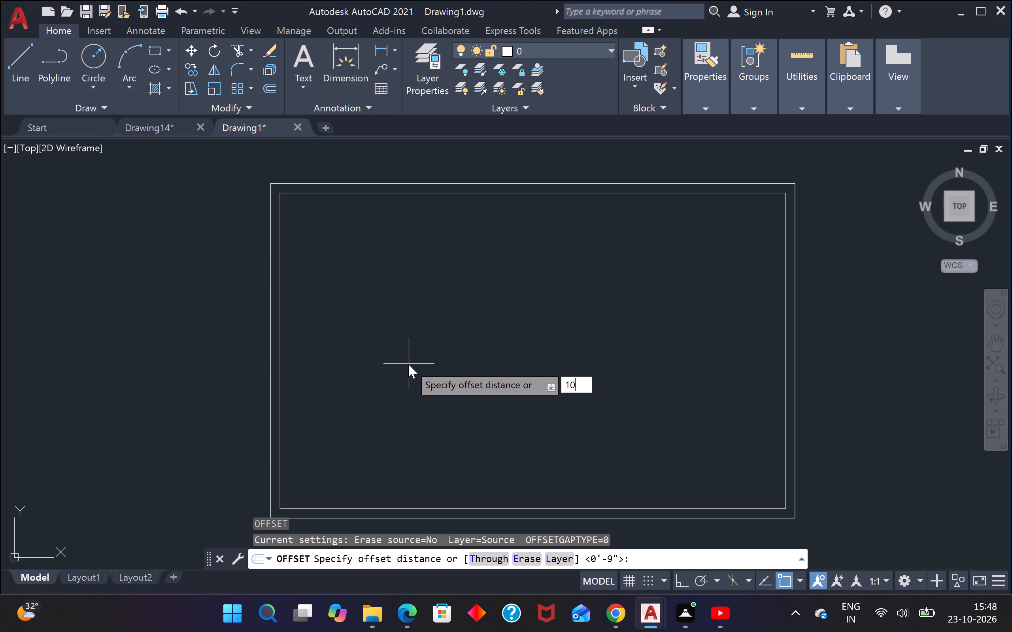
{"action": "key", "text": "apostrophe"}
{"action": "key", "text": "Return"}
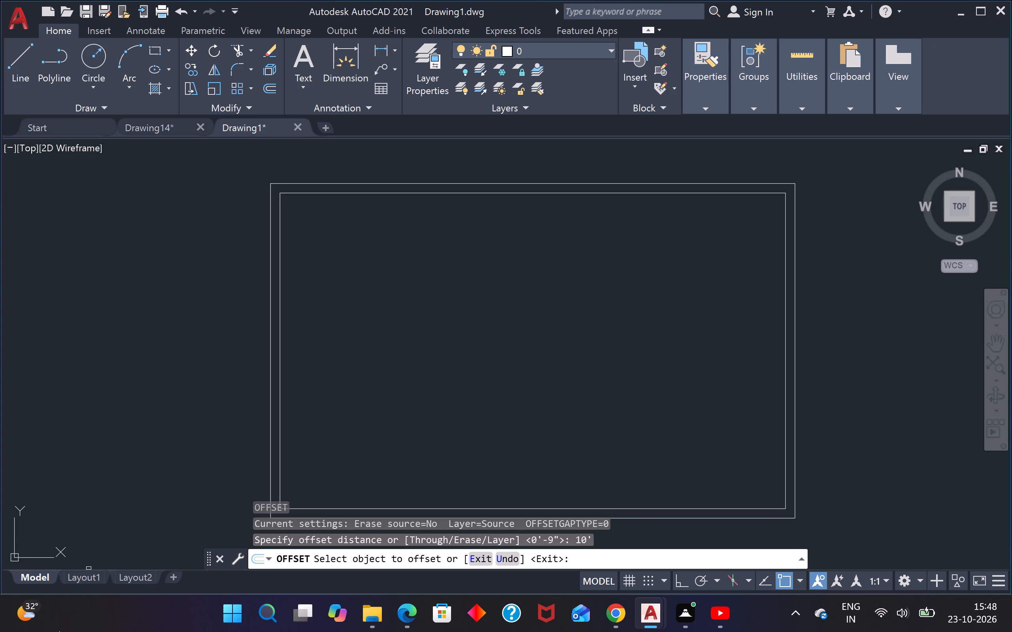
{"action": "left_click", "coordinate": [281, 348]}
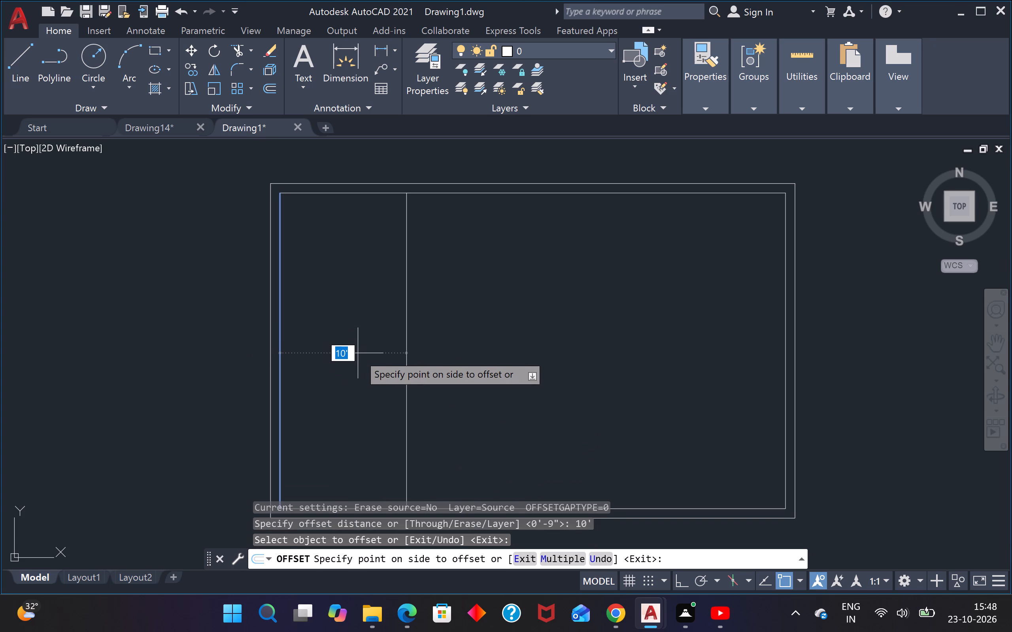
{"action": "left_click", "coordinate": [358, 353]}
{"action": "key", "text": "Escape"}
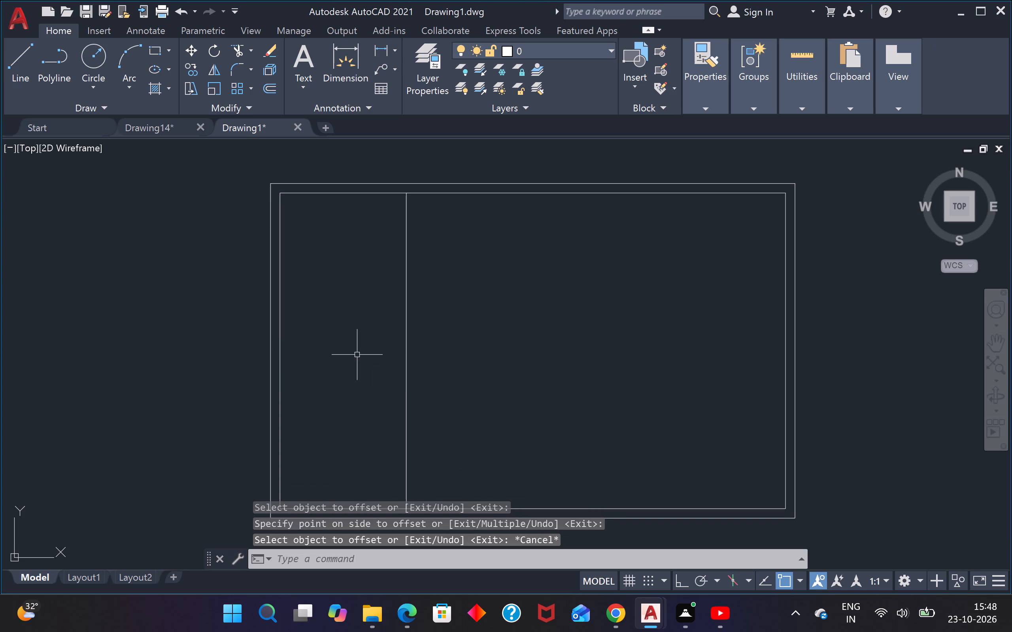
{"action": "key", "text": "Escape"}
{"action": "key", "text": "Escape"}
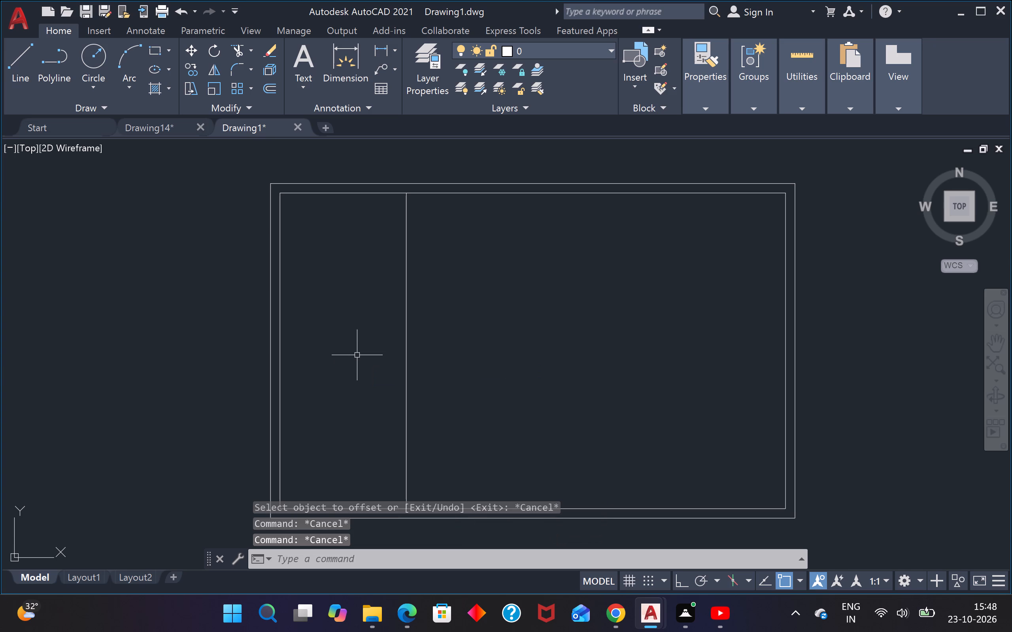
Offset the new vertical partition line 5' further to the right inside the plan.
{"action": "type", "text": "o"}
{"action": "key", "text": "space"}
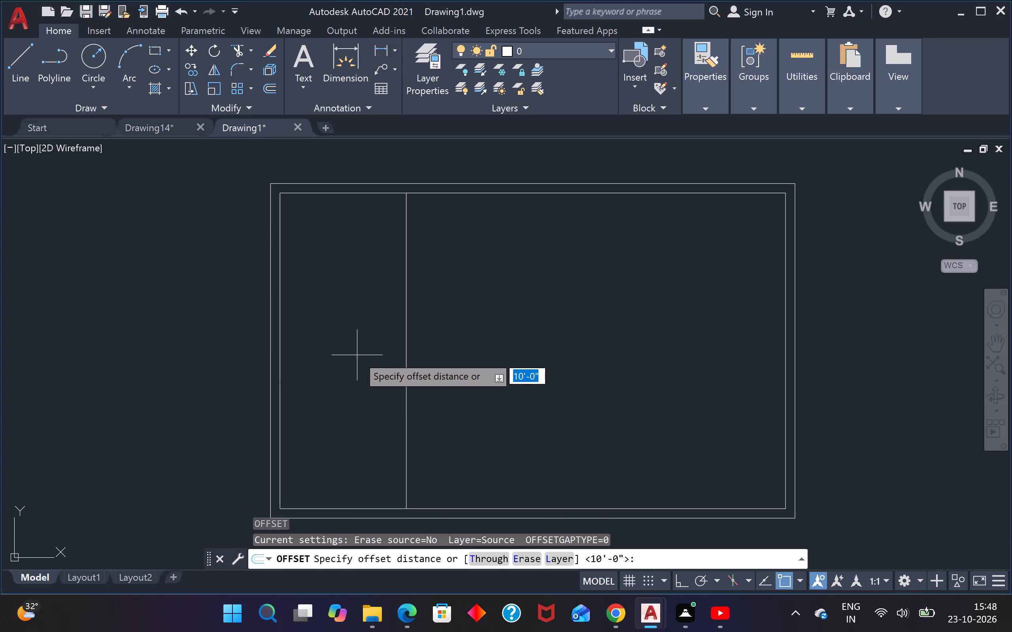
{"action": "type", "text": "5'"}
{"action": "key", "text": "Return"}
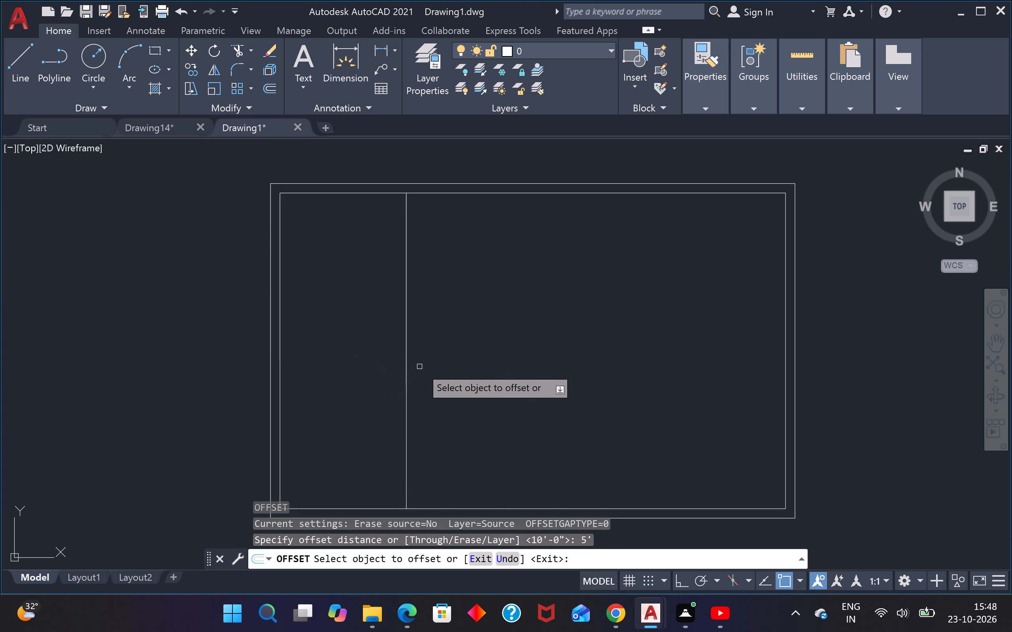
{"action": "left_click", "coordinate": [404, 362]}
{"action": "left_click", "coordinate": [406, 361]}
{"action": "left_click", "coordinate": [713, 388]}
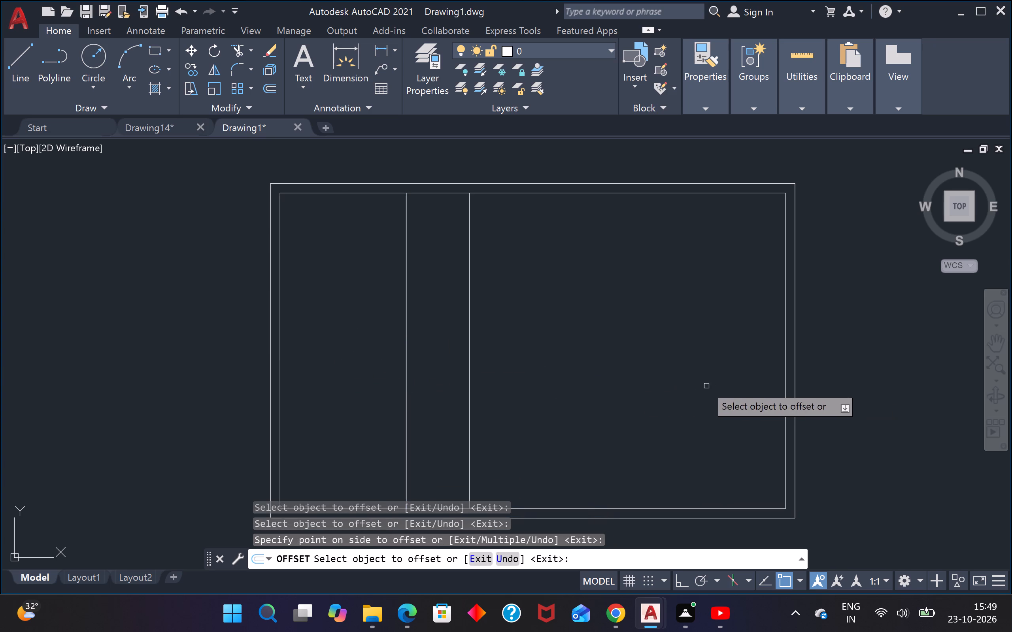
{"action": "key", "text": "Escape"}
{"action": "key", "text": "Escape"}
Offset the two vertical partition lines 4" outward, the left one toward the left wall and the right one toward the right wall.
{"action": "type", "text": "o"}
{"action": "key", "text": "space"}
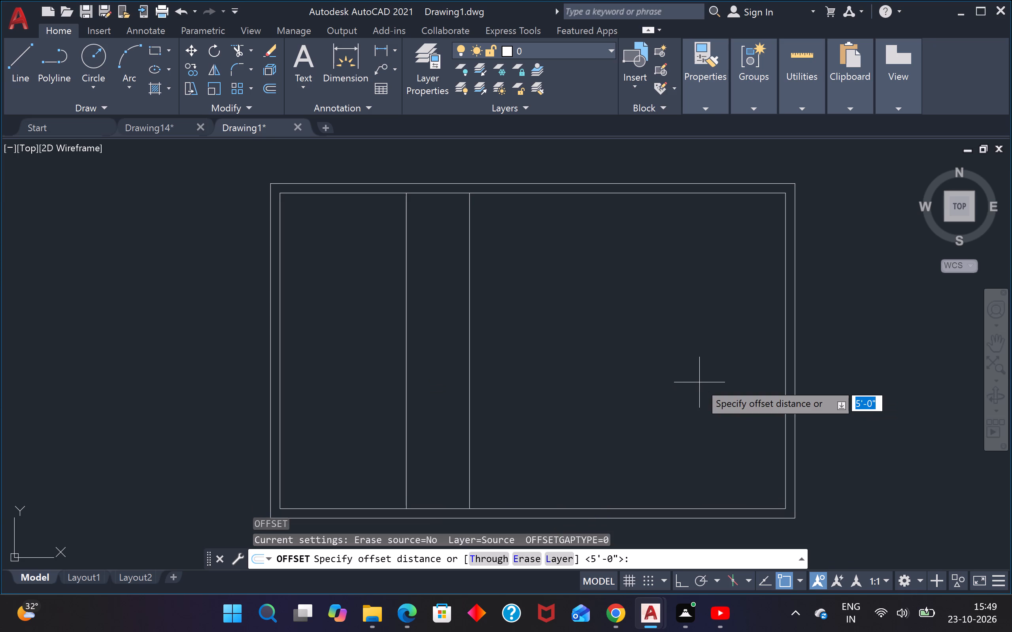
{"action": "key", "text": "4"}
{"action": "key", "text": "shift+quotedbl"}
{"action": "key", "text": "Return"}
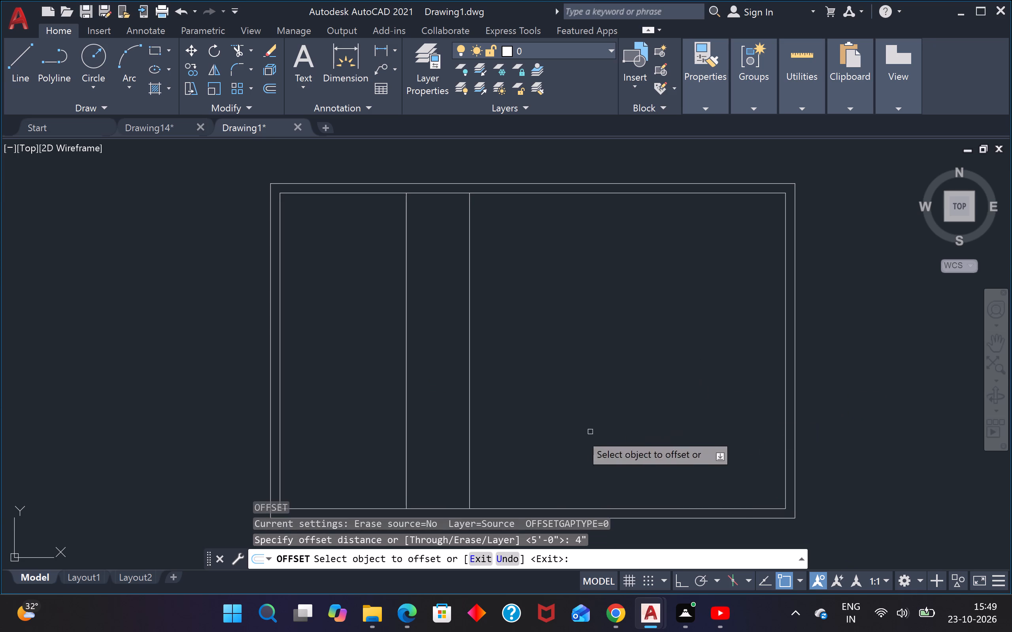
{"action": "left_click", "coordinate": [408, 381]}
{"action": "left_click", "coordinate": [381, 380]}
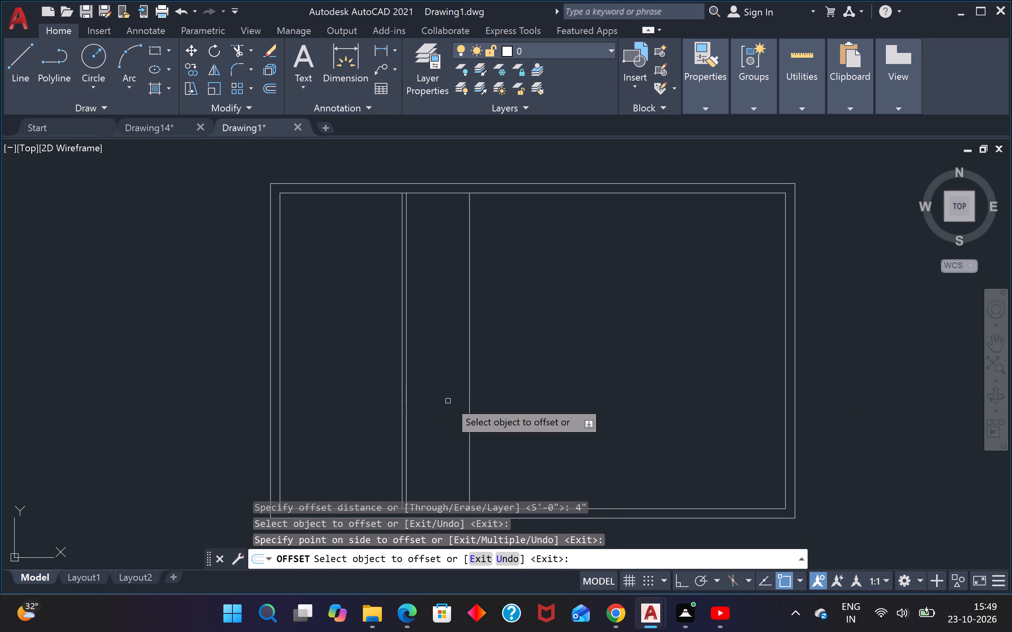
{"action": "left_click", "coordinate": [470, 407]}
{"action": "left_click", "coordinate": [490, 410]}
{"action": "key", "text": "Escape"}
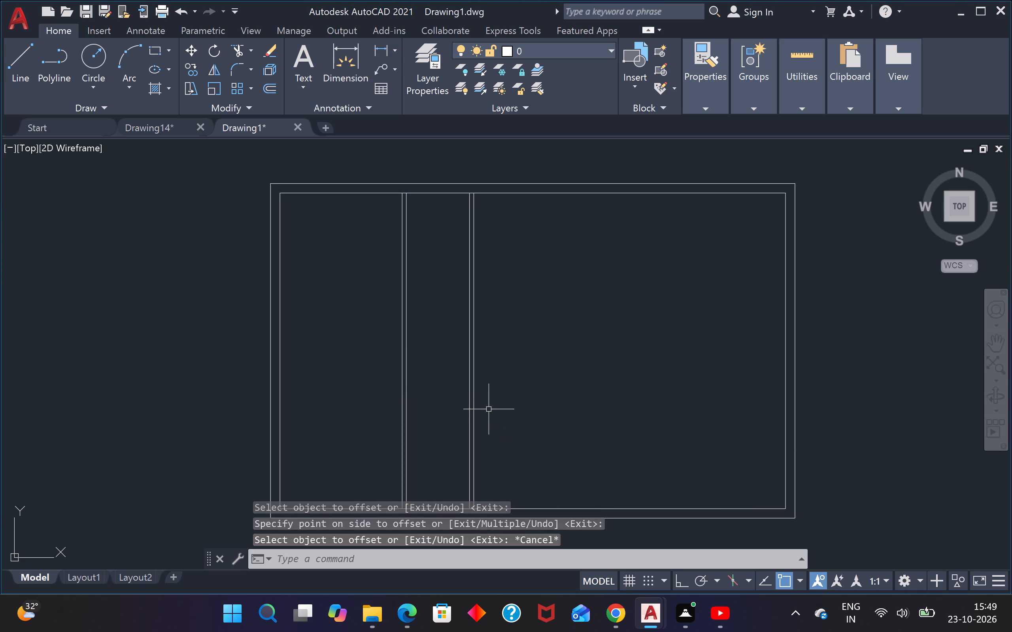
{"action": "key", "text": "Escape"}
Trim the inner top wall line between the paired lines of both vertical partitions.
{"action": "type", "text": "tr"}
{"action": "key", "text": "space"}
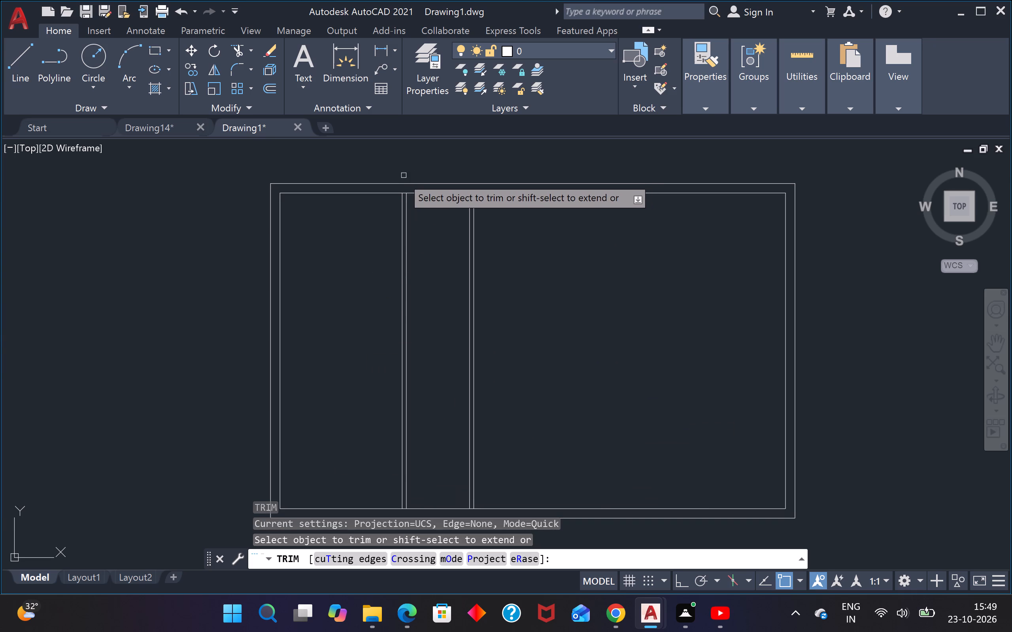
{"action": "scroll", "coordinate": [402, 189], "scroll_direction": "up", "scroll_amount": 4}
{"action": "left_click", "coordinate": [402, 190]}
{"action": "left_click", "coordinate": [406, 229]}
{"action": "scroll", "coordinate": [586, 247], "scroll_direction": "down", "scroll_amount": 3}
{"action": "scroll", "coordinate": [665, 246], "scroll_direction": "up", "scroll_amount": 4}
{"action": "left_click", "coordinate": [621, 198]}
{"action": "left_click", "coordinate": [607, 235]}
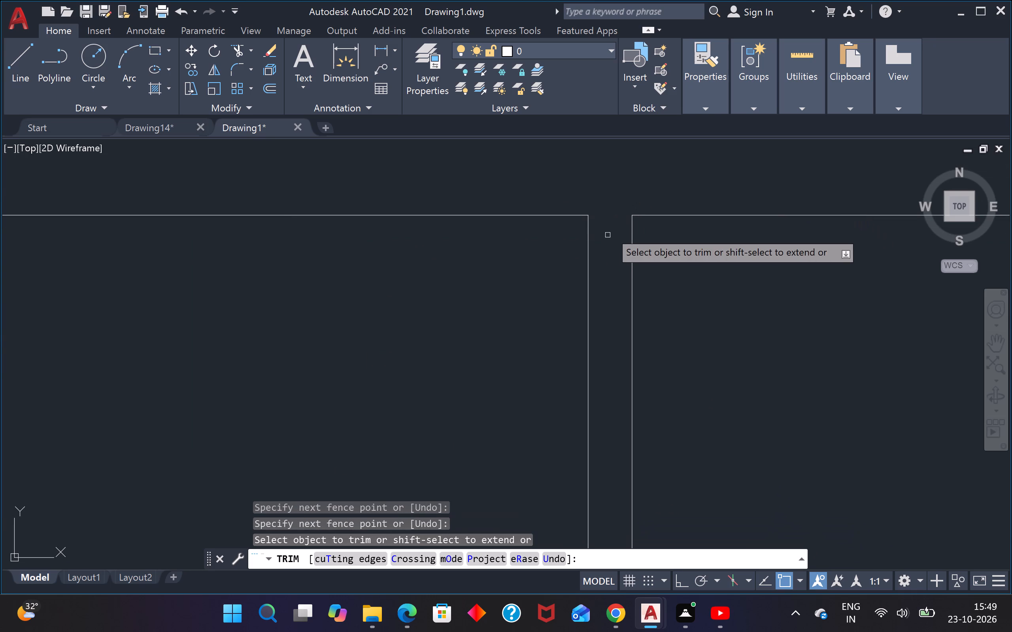
Trim the inner bottom wall line between the paired lines of both vertical partitions.
{"action": "scroll", "coordinate": [613, 226], "scroll_direction": "down", "scroll_amount": 9}
{"action": "scroll", "coordinate": [606, 343], "scroll_direction": "up", "scroll_amount": 4}
{"action": "scroll", "coordinate": [576, 255], "scroll_direction": "up", "scroll_amount": 2}
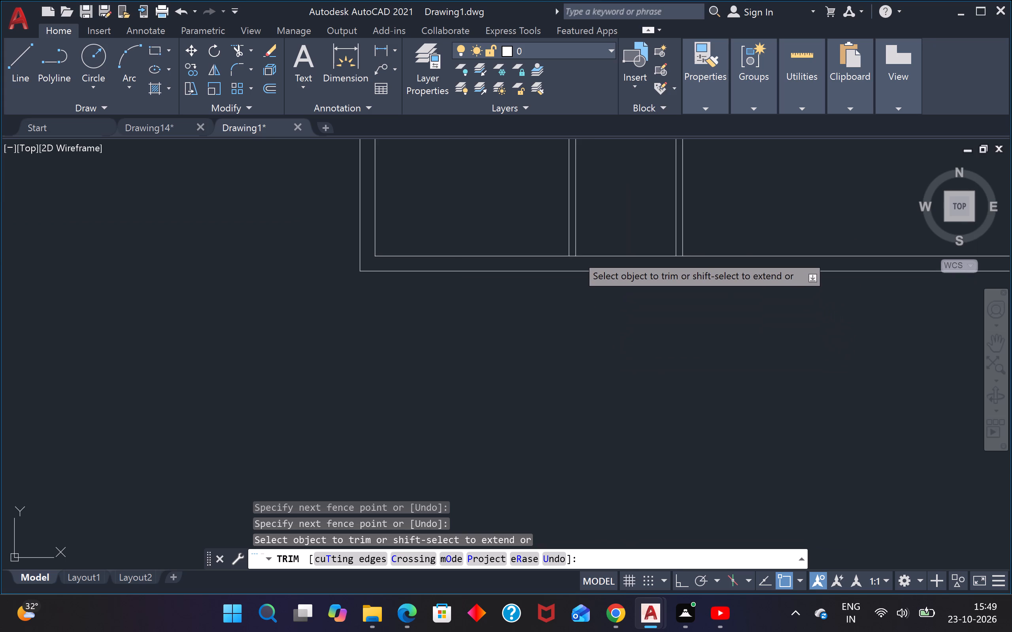
{"action": "scroll", "coordinate": [576, 255], "scroll_direction": "up", "scroll_amount": 2}
{"action": "left_click", "coordinate": [556, 239]}
{"action": "left_click", "coordinate": [534, 289]}
{"action": "scroll", "coordinate": [534, 289], "scroll_direction": "down", "scroll_amount": 5}
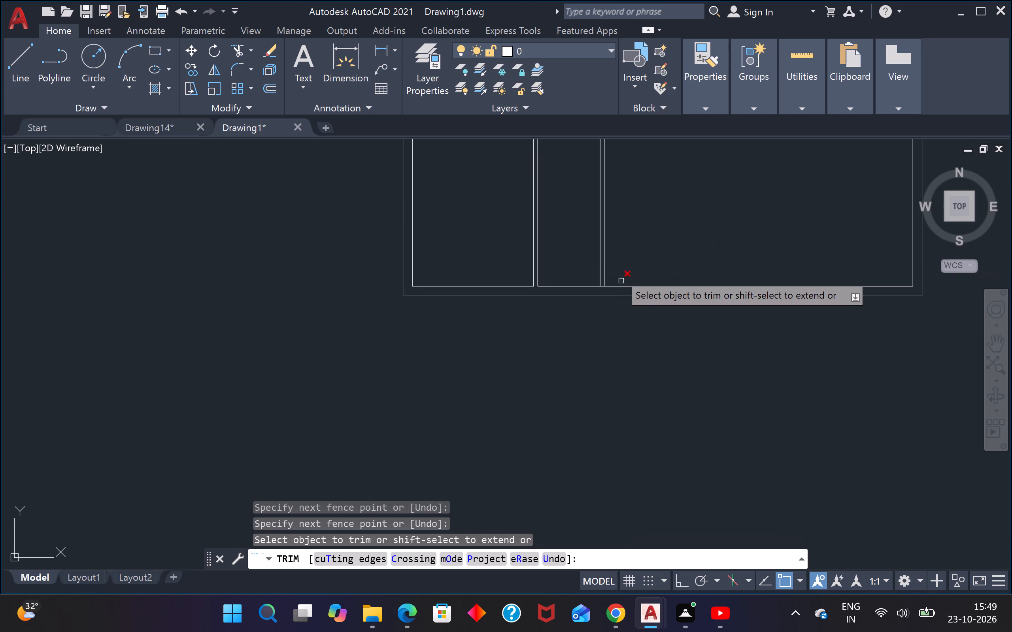
{"action": "scroll", "coordinate": [614, 270], "scroll_direction": "up", "scroll_amount": 2}
{"action": "scroll", "coordinate": [590, 293], "scroll_direction": "up", "scroll_amount": 3}
{"action": "left_click", "coordinate": [583, 309]}
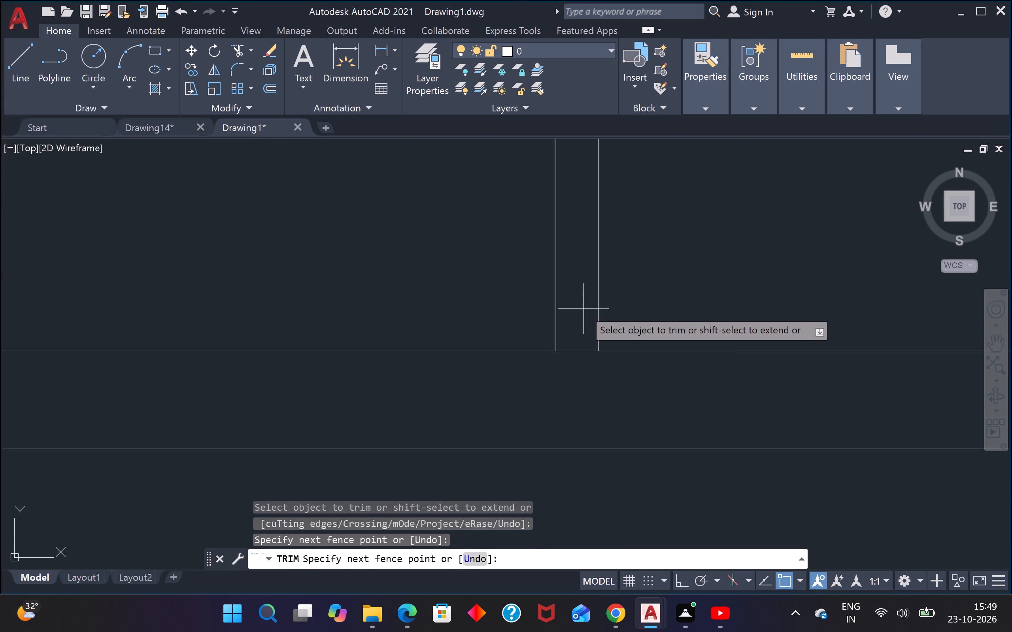
{"action": "left_click", "coordinate": [559, 391]}
{"action": "scroll", "coordinate": [563, 382], "scroll_direction": "down", "scroll_amount": 7}
{"action": "scroll", "coordinate": [493, 294], "scroll_direction": "up", "scroll_amount": 2}
{"action": "key", "text": "Escape"}
{"action": "key", "text": "Escape"}
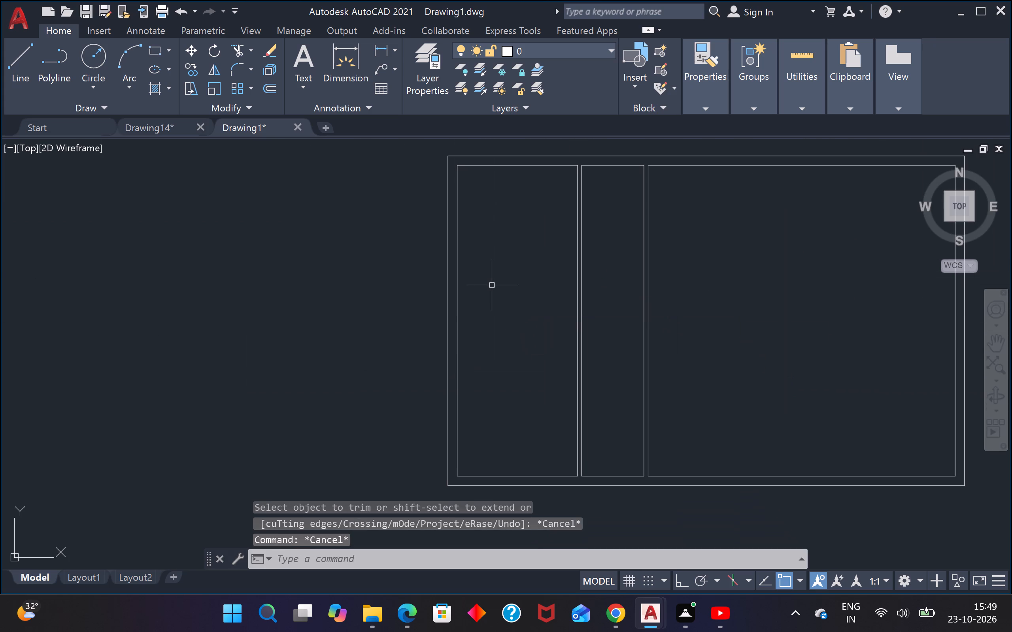
{"action": "key", "text": "Escape"}
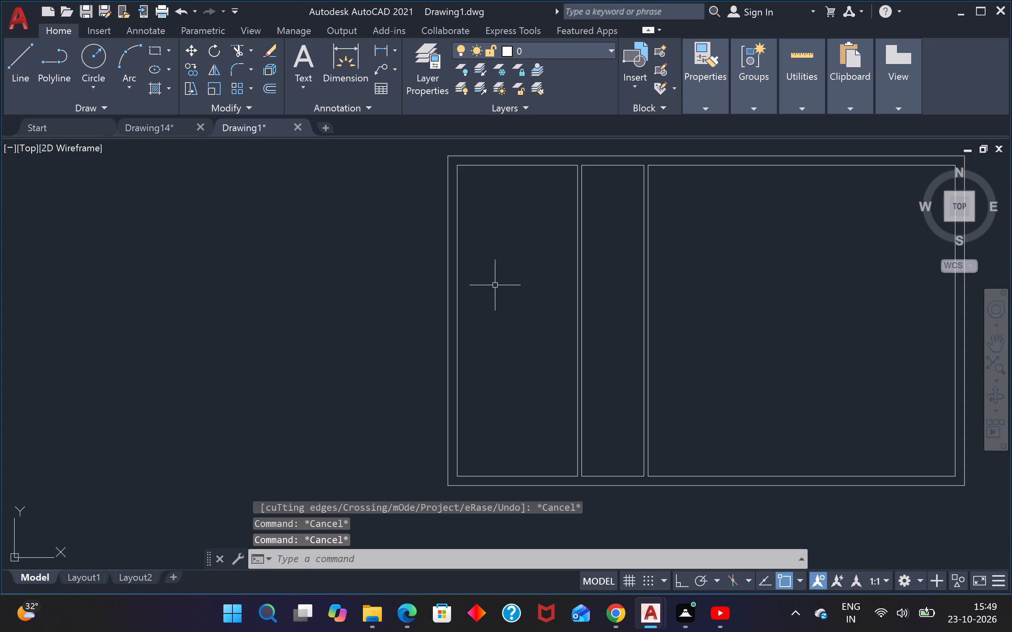
Offset the inner top wall line of the left bay 10' downward into the room.
{"action": "type", "text": "o"}
{"action": "key", "text": "space"}
{"action": "type", "text": "10'"}
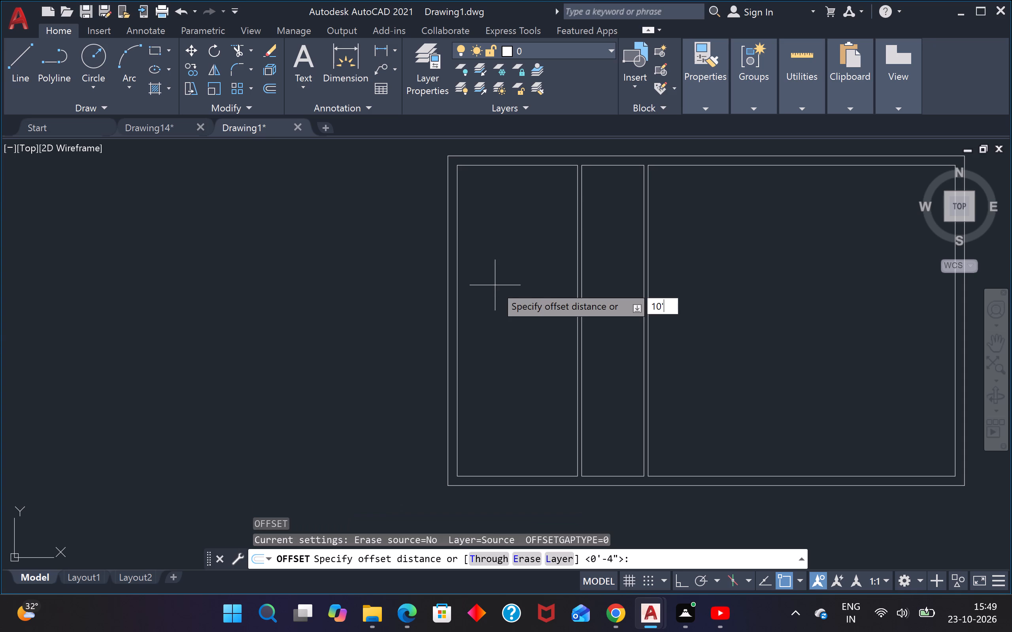
{"action": "key", "text": "Return"}
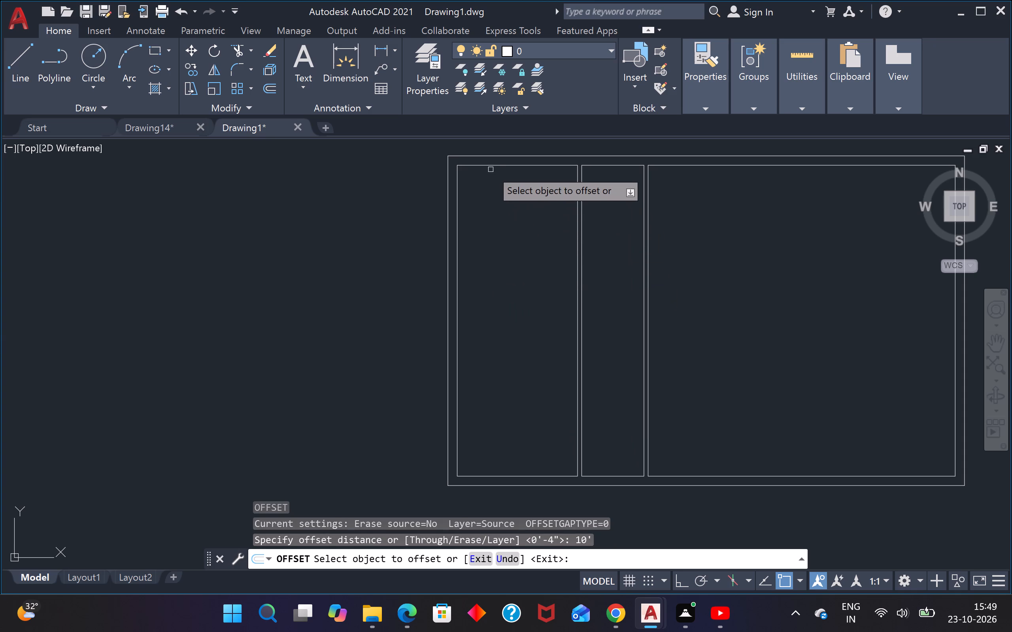
{"action": "left_click", "coordinate": [495, 167]}
{"action": "left_click", "coordinate": [481, 218]}
{"action": "key", "text": "Escape"}
{"action": "key", "text": "Escape"}
Offset the new horizontal line in the left bay 4" upward to give the partition its thickness.
{"action": "type", "text": "o"}
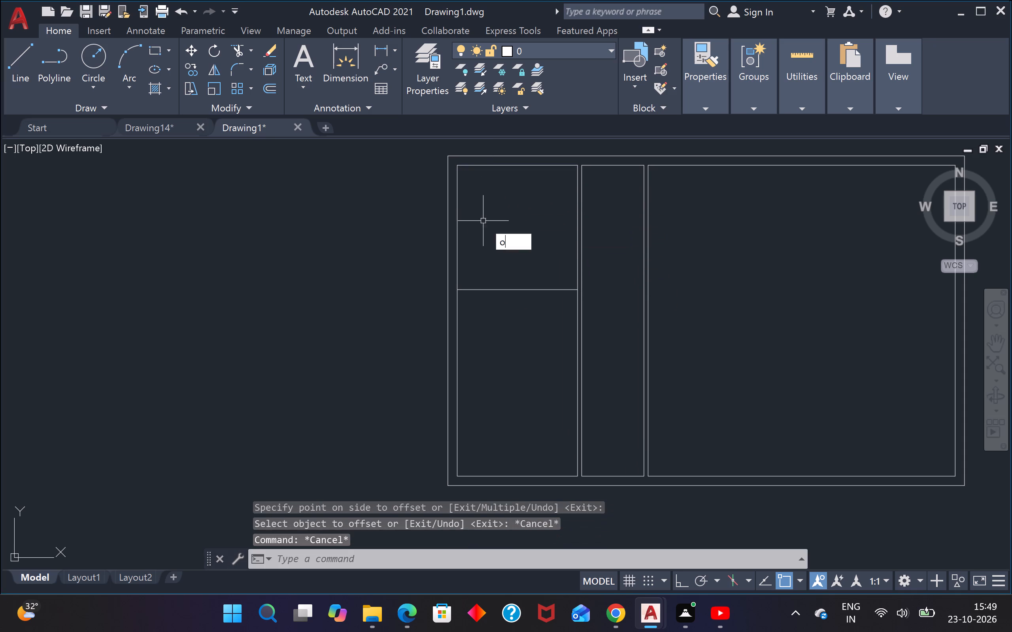
{"action": "key", "text": "space"}
{"action": "type", "text": "4\""}
{"action": "key", "text": "Return"}
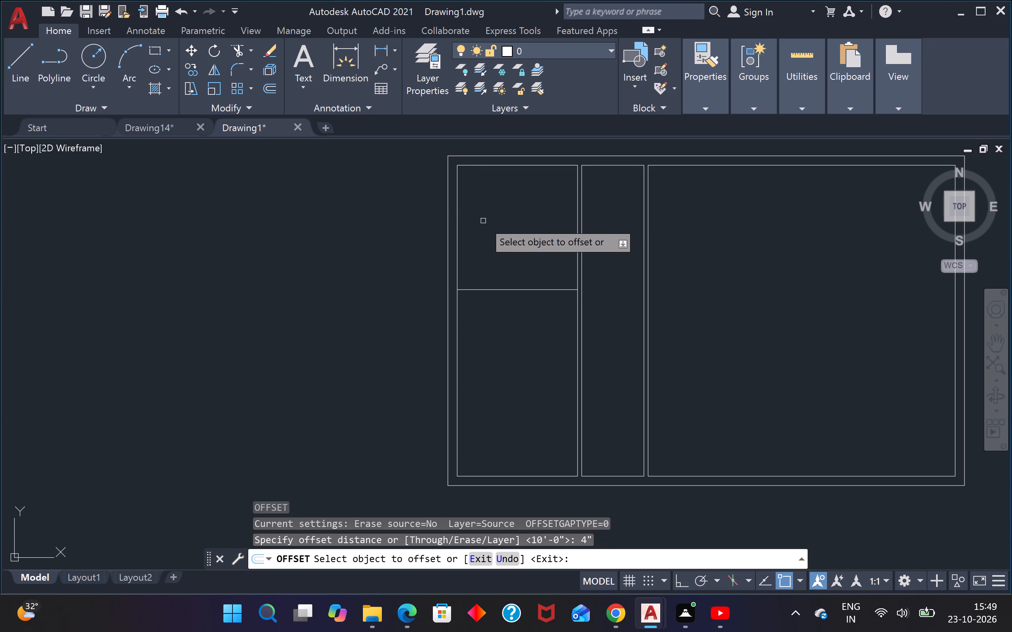
{"action": "left_click", "coordinate": [505, 291]}
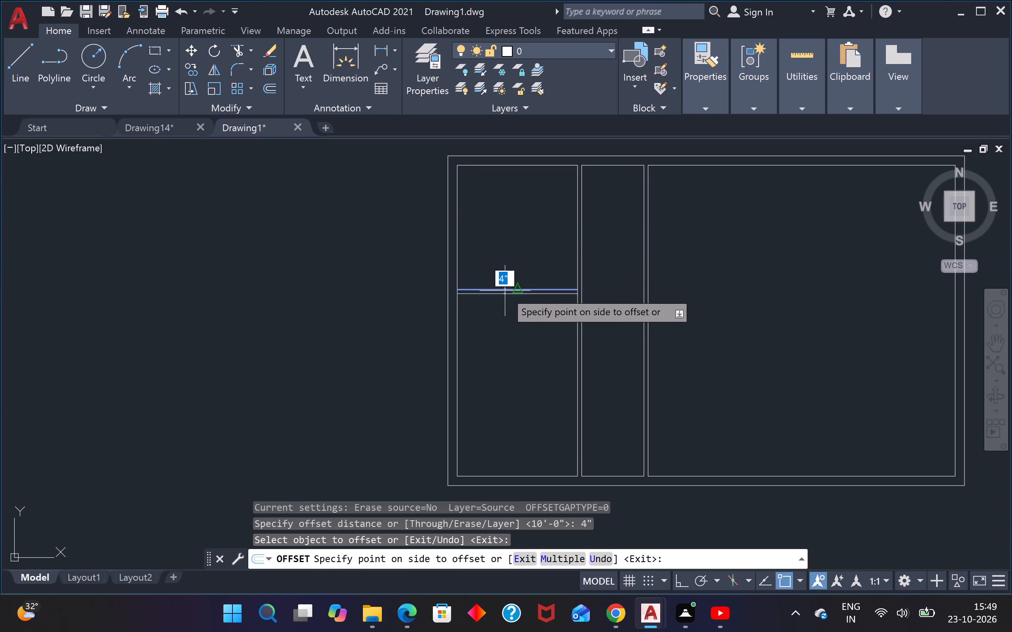
{"action": "left_click", "coordinate": [508, 251]}
{"action": "key", "text": "Escape"}
{"action": "key", "text": "Escape"}
Offset the lower line of the horizontal partition in the left bay 6' downward.
{"action": "type", "text": "o"}
{"action": "key", "text": "space"}
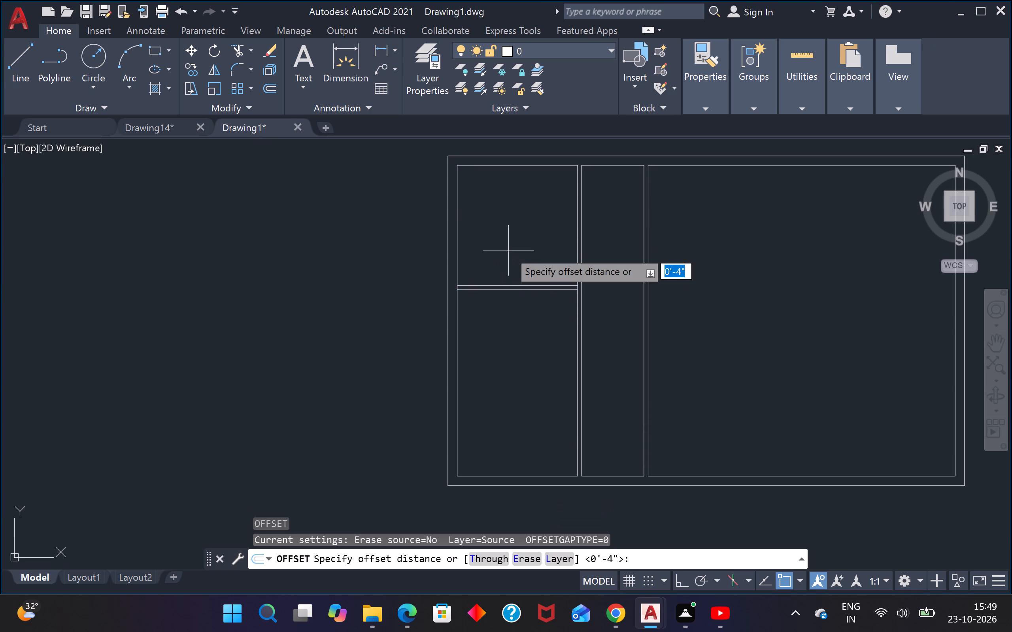
{"action": "type", "text": "6'"}
{"action": "key", "text": "Return"}
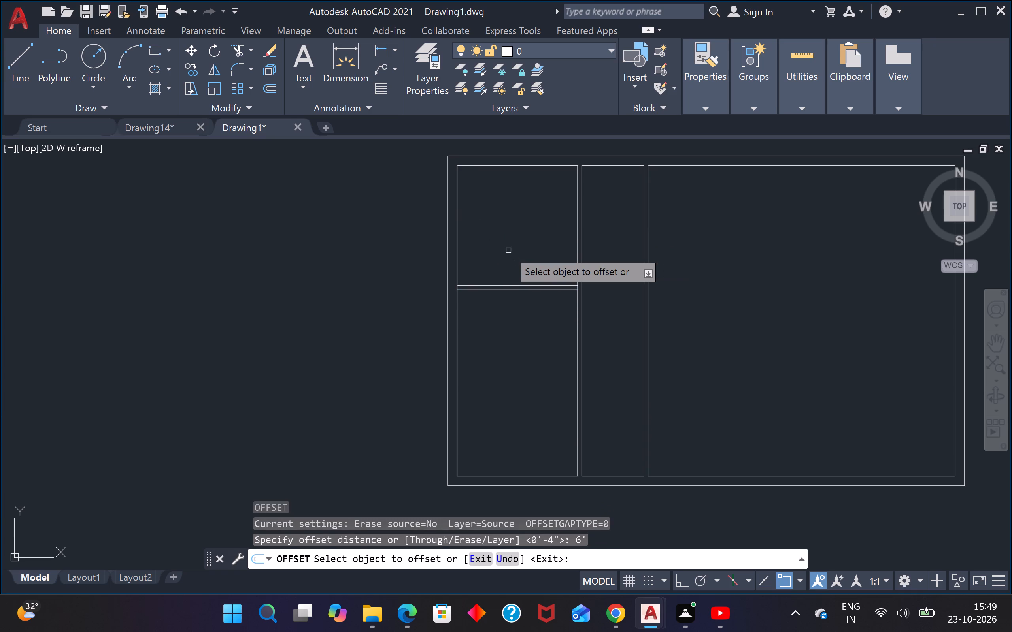
{"action": "left_click", "coordinate": [490, 288]}
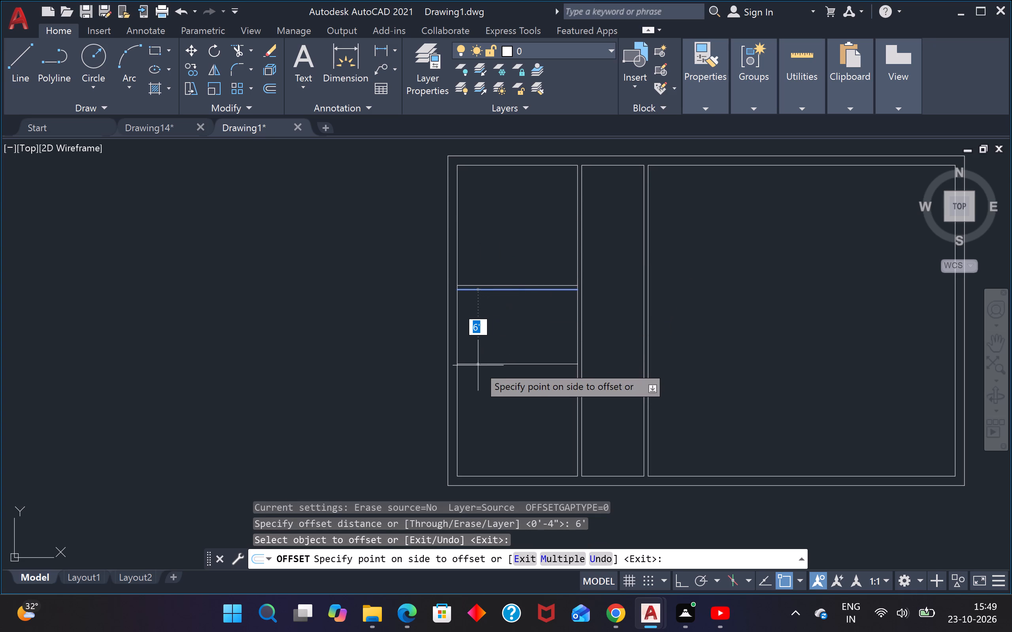
{"action": "left_click", "coordinate": [478, 365]}
{"action": "key", "text": "Escape"}
{"action": "key", "text": "Escape"}
Offset the new lower horizontal line in the left bay 4" downward to form the second partition.
{"action": "type", "text": "o"}
{"action": "key", "text": "space"}
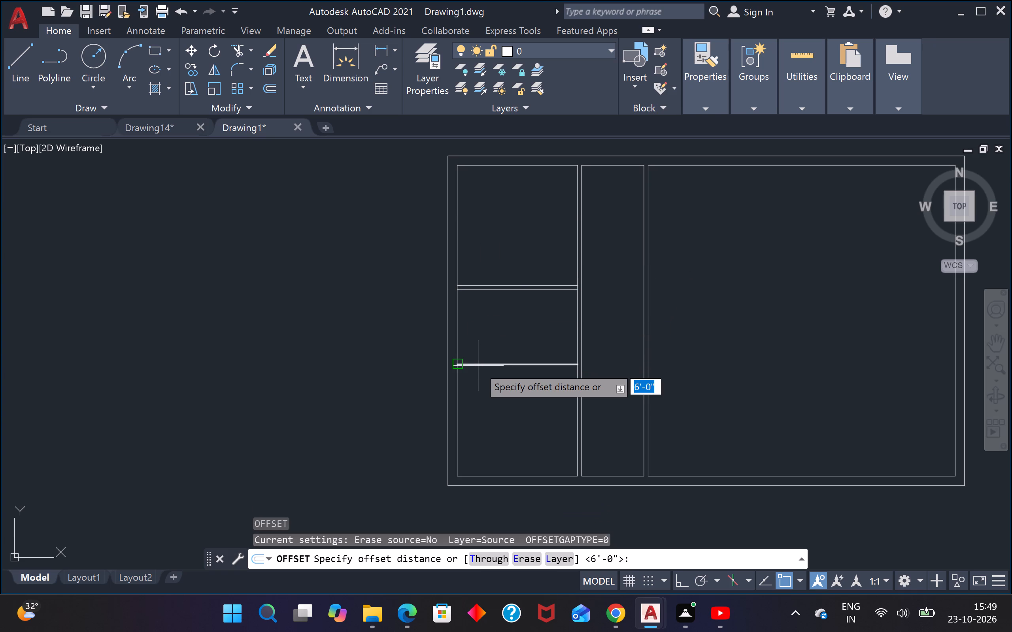
{"action": "type", "text": "4\""}
{"action": "key", "text": "Return"}
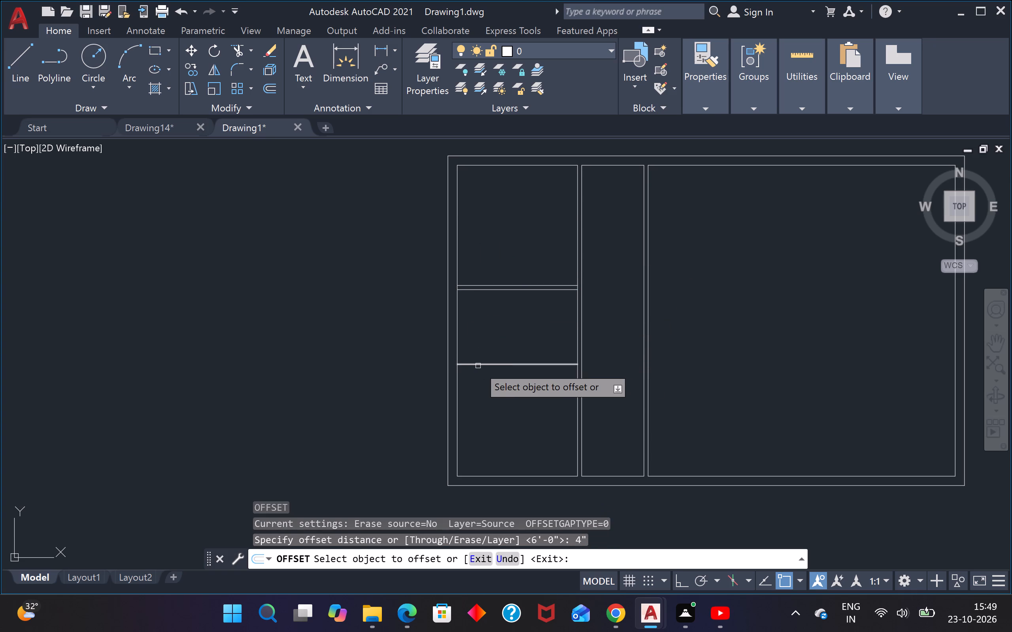
{"action": "left_click", "coordinate": [478, 366]}
{"action": "left_click", "coordinate": [494, 433]}
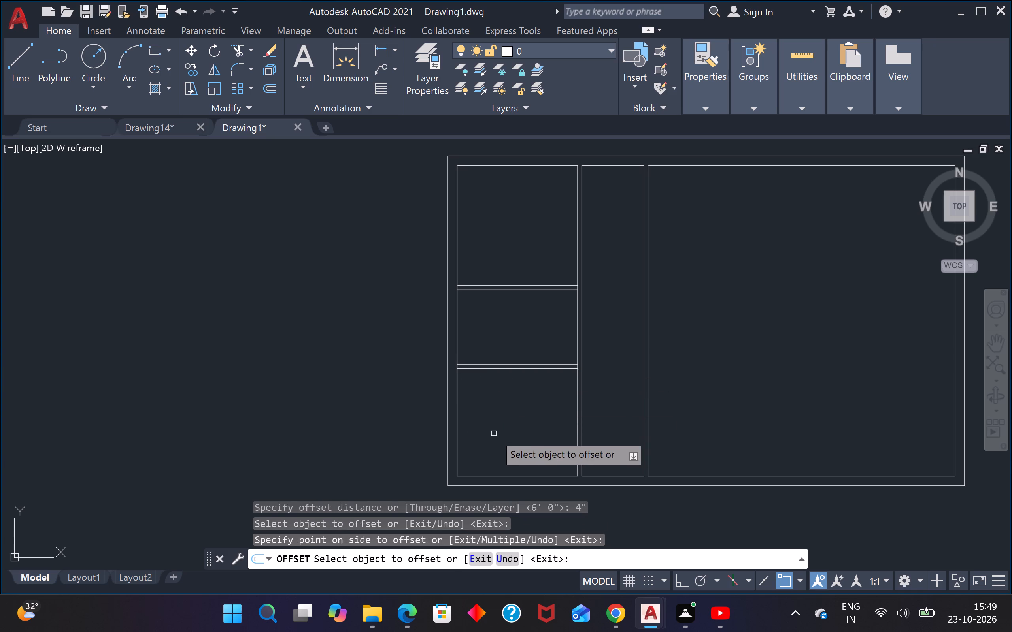
{"action": "key", "text": "Escape"}
{"action": "key", "text": "Escape"}
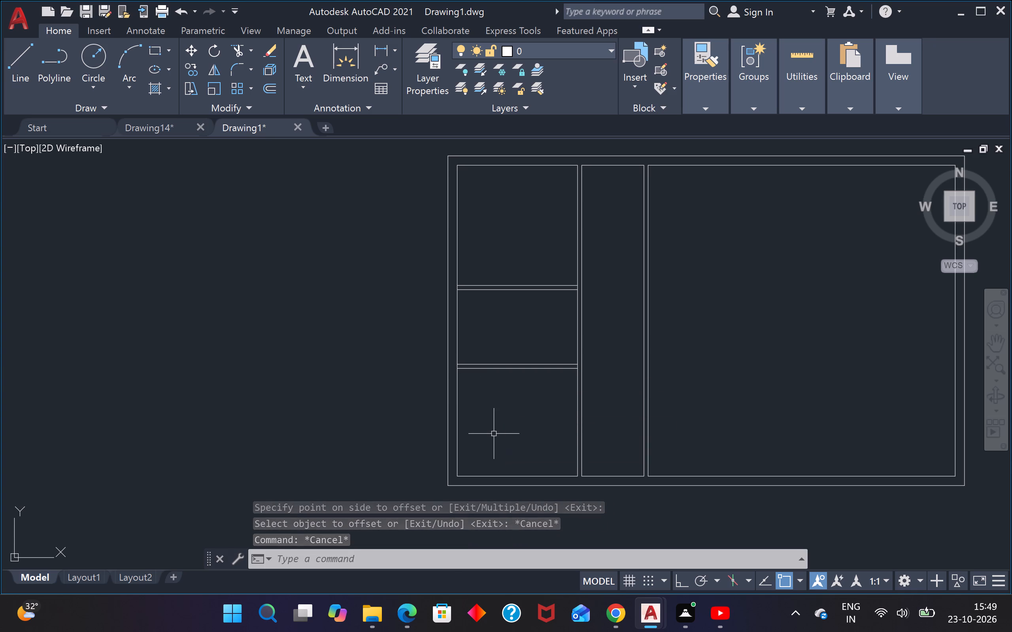
Trim the inner left wall line between the paired lines of both horizontal partitions.
{"action": "type", "text": "tr"}
{"action": "key", "text": "space"}
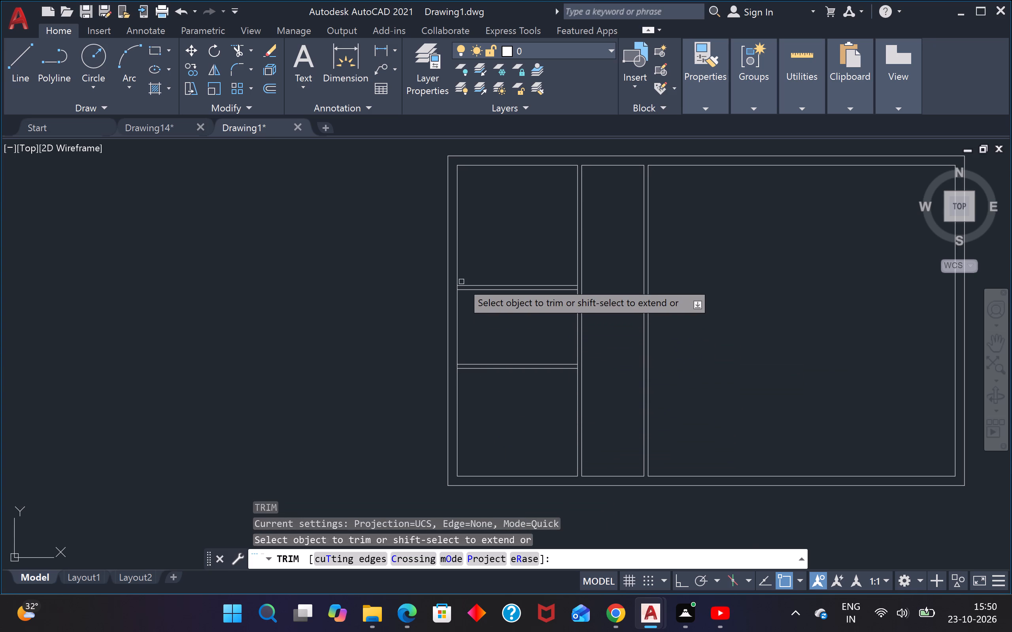
{"action": "scroll", "coordinate": [461, 282], "scroll_direction": "up", "scroll_amount": 4}
{"action": "left_click", "coordinate": [438, 320]}
{"action": "left_click", "coordinate": [419, 318]}
{"action": "scroll", "coordinate": [423, 322], "scroll_direction": "down", "scroll_amount": 5}
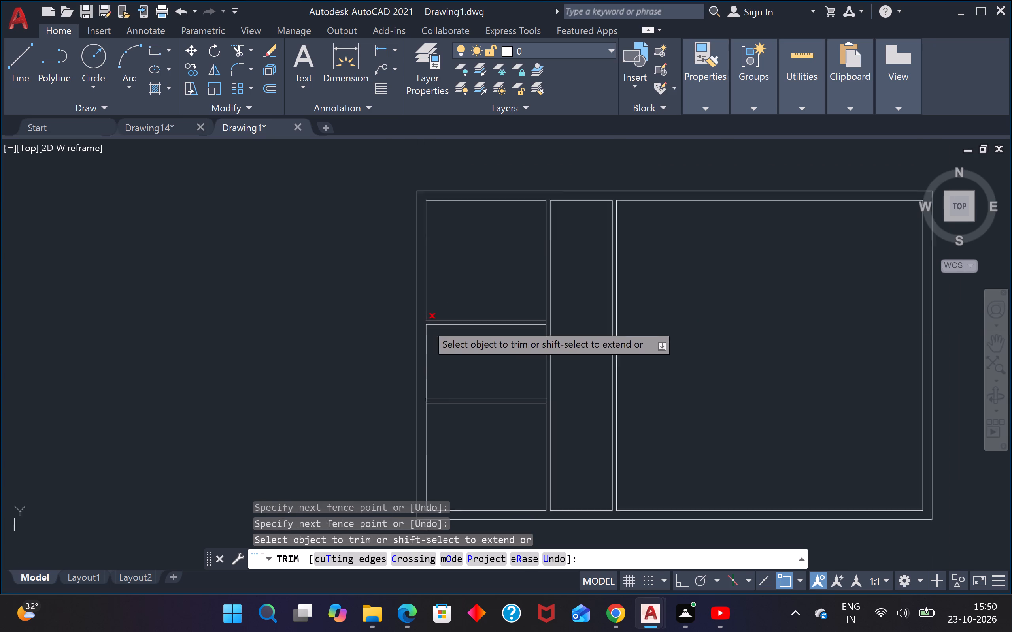
{"action": "scroll", "coordinate": [430, 383], "scroll_direction": "up", "scroll_amount": 4}
{"action": "scroll", "coordinate": [402, 336], "scroll_direction": "up", "scroll_amount": 2}
{"action": "left_click", "coordinate": [393, 328]}
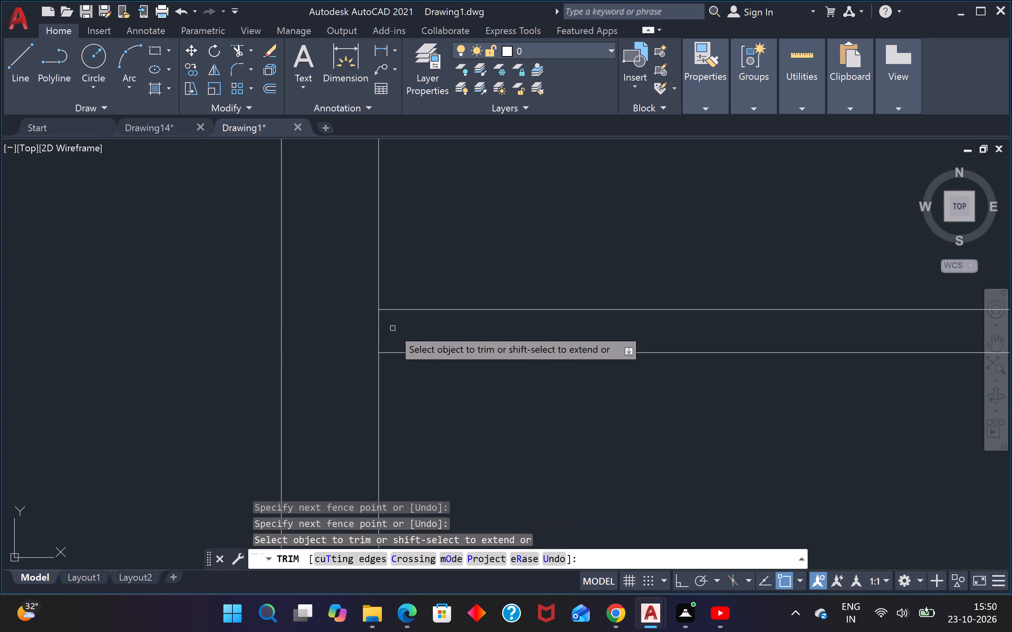
{"action": "left_click", "coordinate": [364, 326]}
{"action": "scroll", "coordinate": [381, 320], "scroll_direction": "down", "scroll_amount": 6}
{"action": "scroll", "coordinate": [390, 319], "scroll_direction": "up", "scroll_amount": 2}
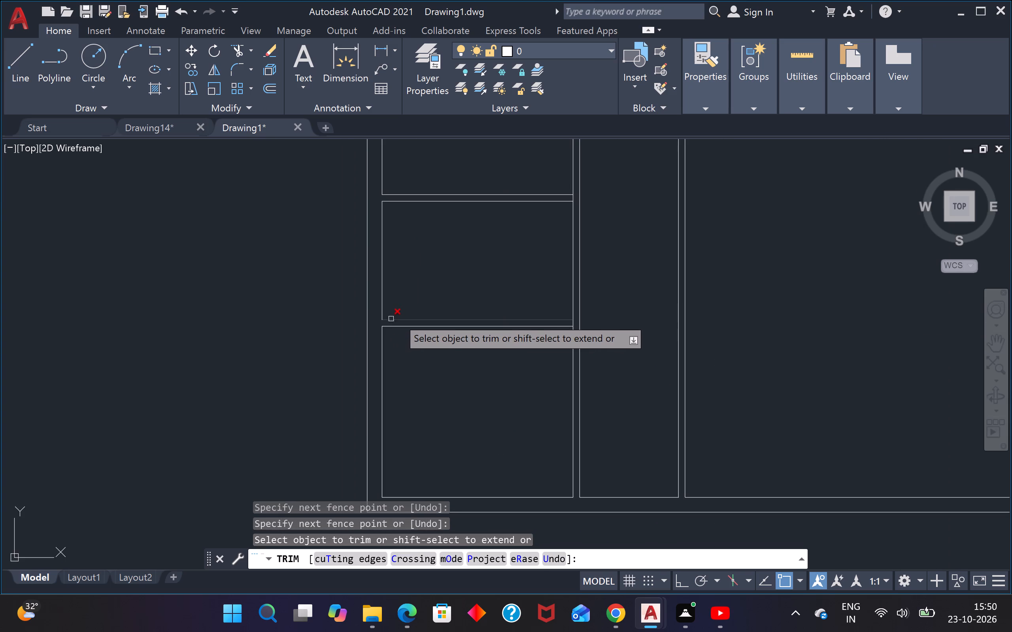
{"action": "scroll", "coordinate": [417, 295], "scroll_direction": "down", "scroll_amount": 3}
{"action": "scroll", "coordinate": [410, 287], "scroll_direction": "up", "scroll_amount": 2}
{"action": "middle_click_drag", "start_coordinate": [258, 284], "coordinate": [299, 307]}
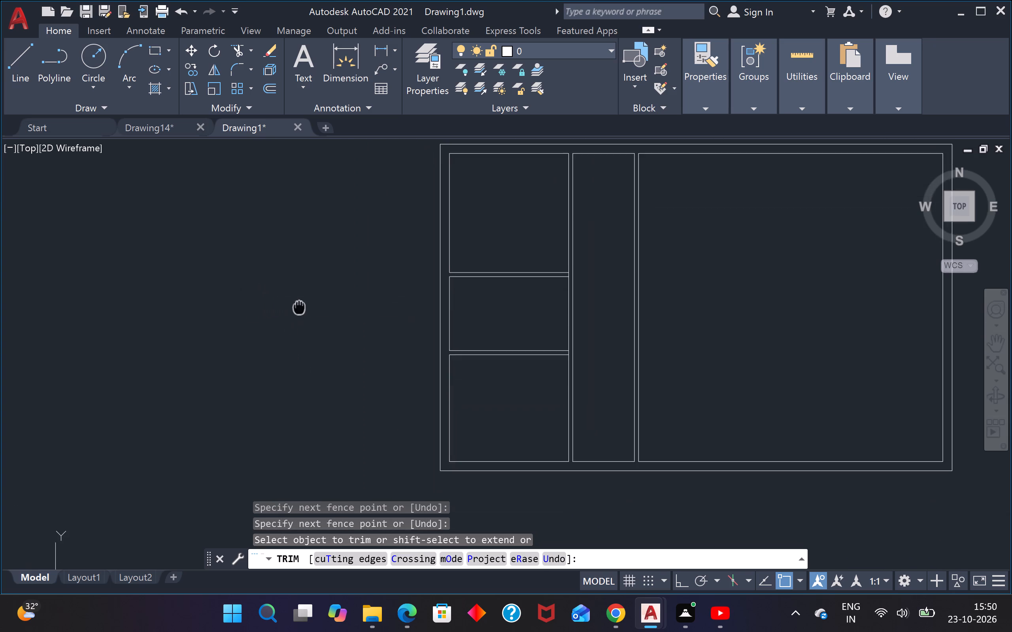
{"action": "middle_click_drag", "start_coordinate": [299, 307], "coordinate": [252, 318]}
{"action": "key", "text": "Escape"}
Offset the inner left wall line of the middle room in the left bay 5' to the right.
{"action": "type", "text": "o"}
{"action": "key", "text": "space"}
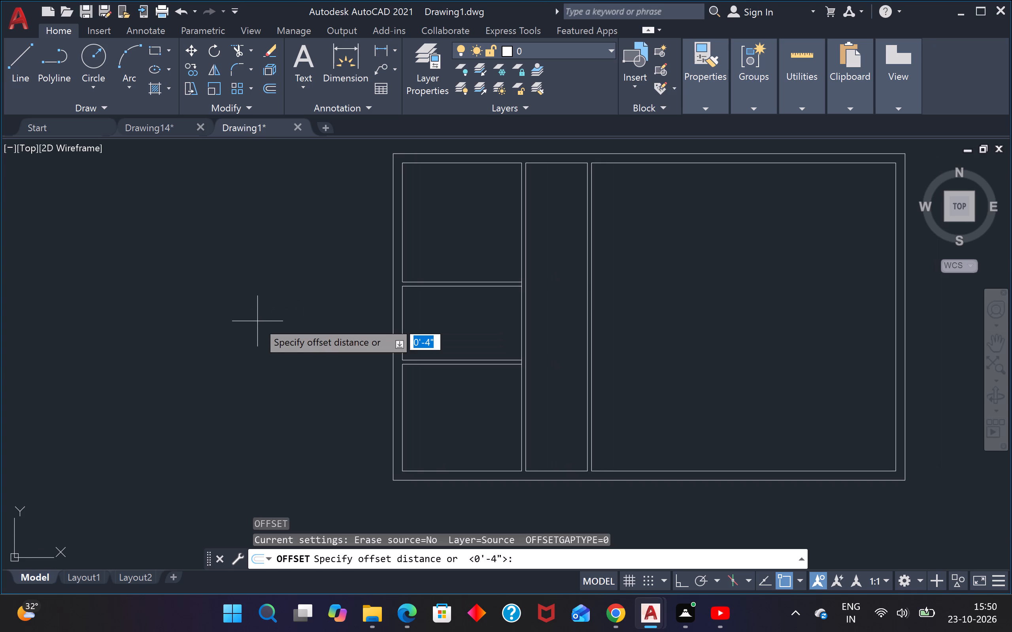
{"action": "type", "text": "5'"}
{"action": "key", "text": "Return"}
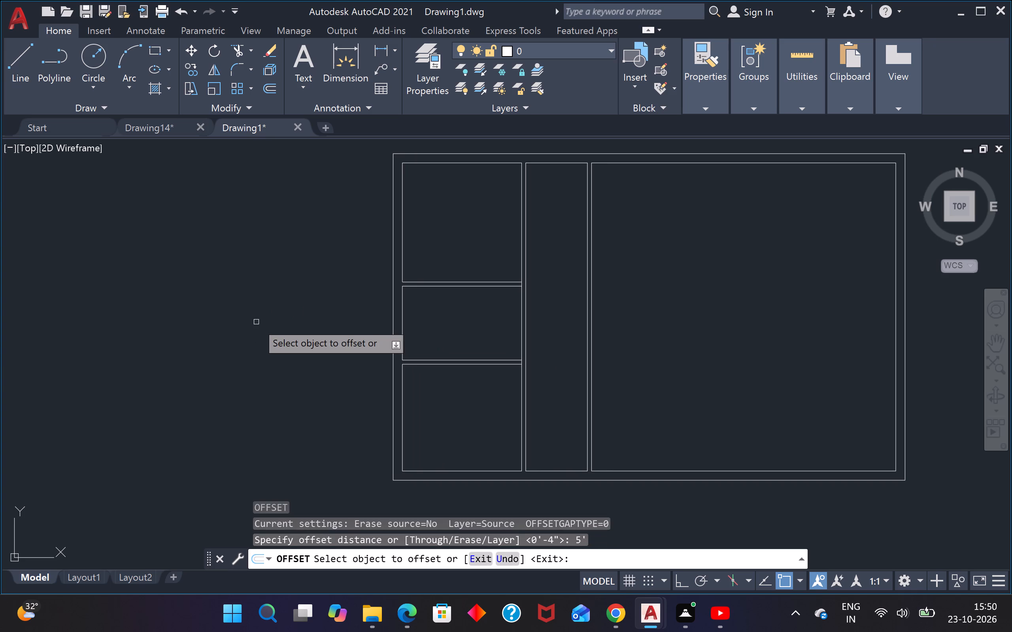
{"action": "left_click", "coordinate": [402, 327]}
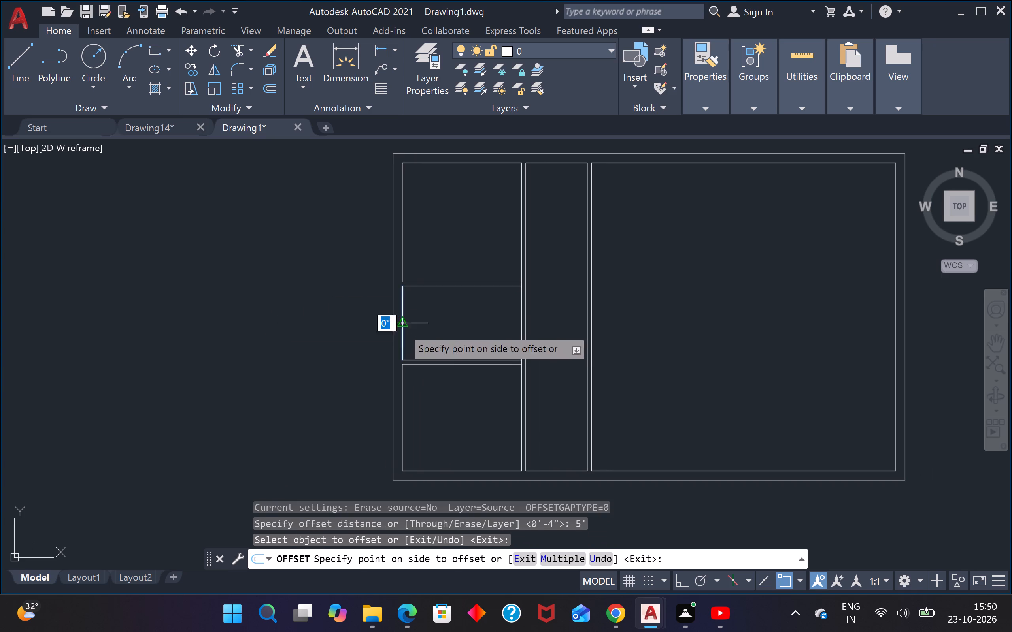
{"action": "left_click", "coordinate": [499, 325]}
{"action": "key", "text": "Escape"}
{"action": "key", "text": "Escape"}
Offset the new vertical line in the left bay's middle room 4" to the right.
{"action": "key", "text": "o"}
{"action": "key", "text": "space"}
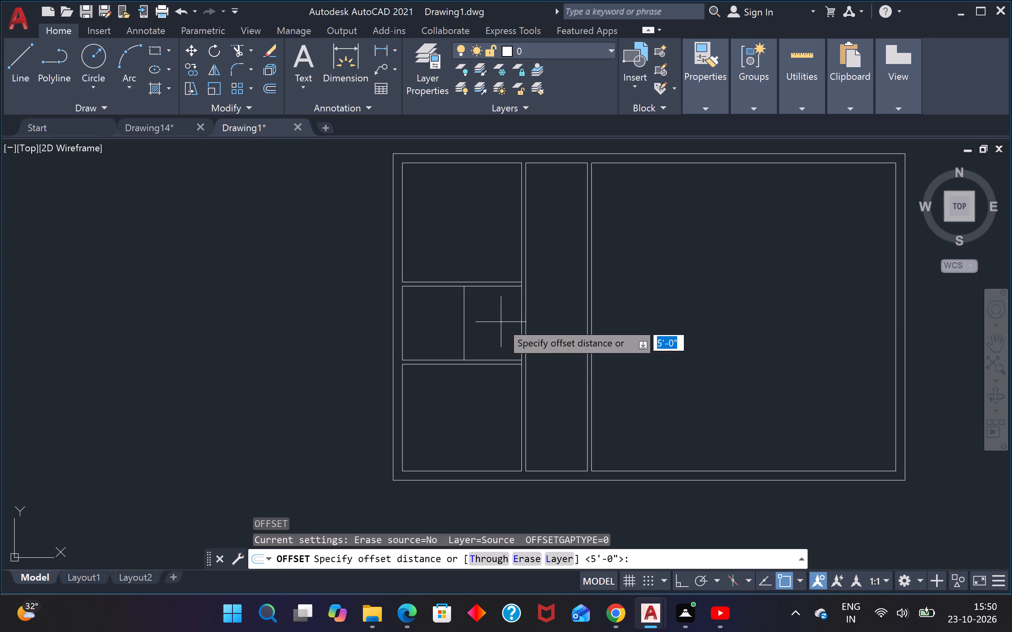
{"action": "key", "text": "4"}
{"action": "key", "text": "shift+quotedbl"}
{"action": "key", "text": "Return"}
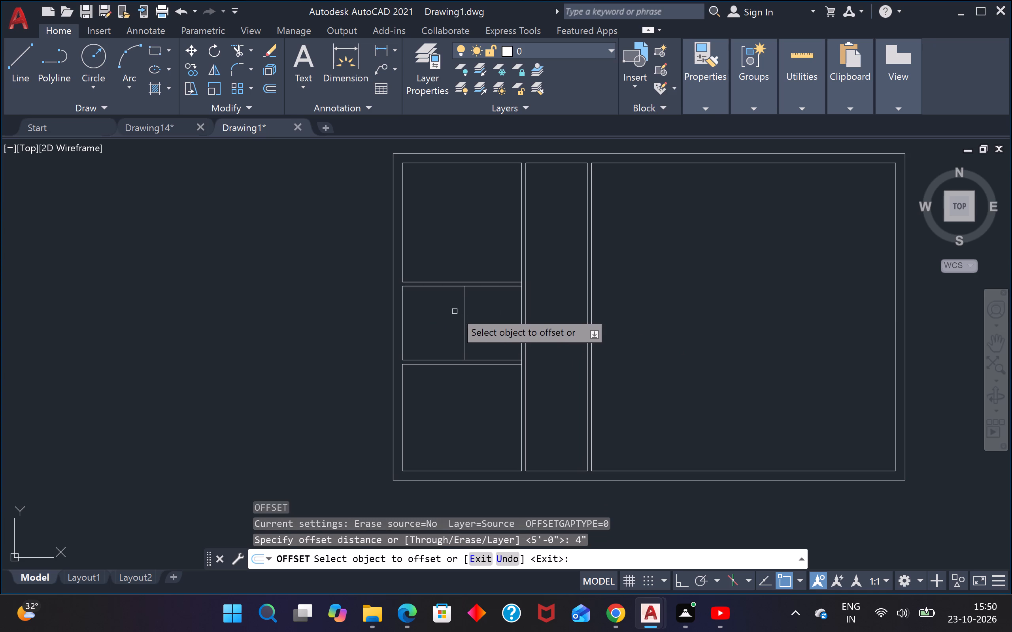
{"action": "left_click", "coordinate": [465, 310]}
{"action": "left_click", "coordinate": [499, 318]}
{"action": "key", "text": "Escape"}
{"action": "key", "text": "Escape"}
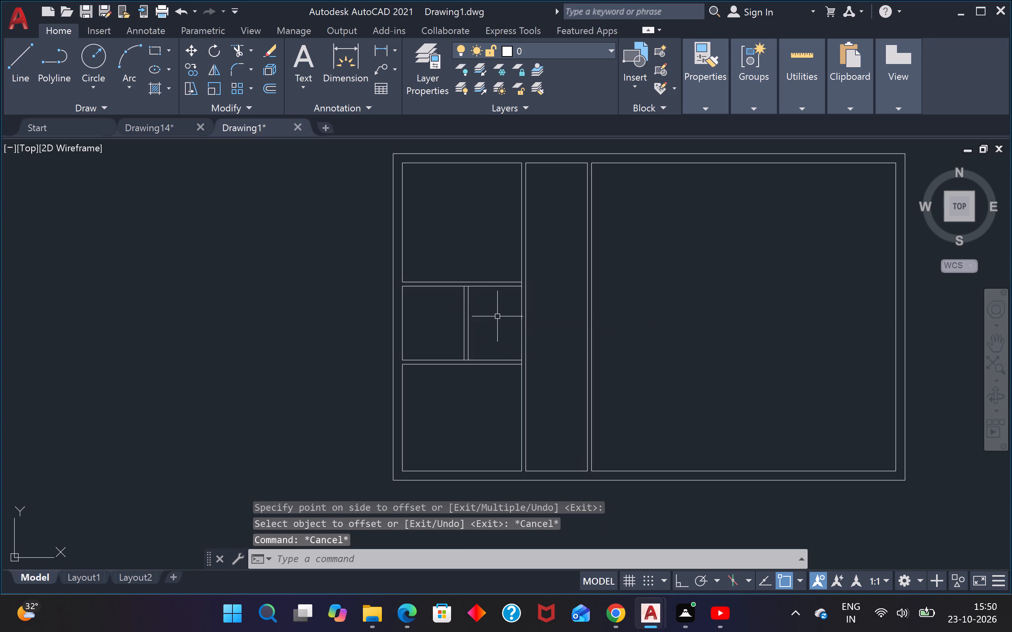
Extend the middle room's top and bottom partition lines to the far line of the left bay's vertical partition.
{"action": "type", "text": "ex"}
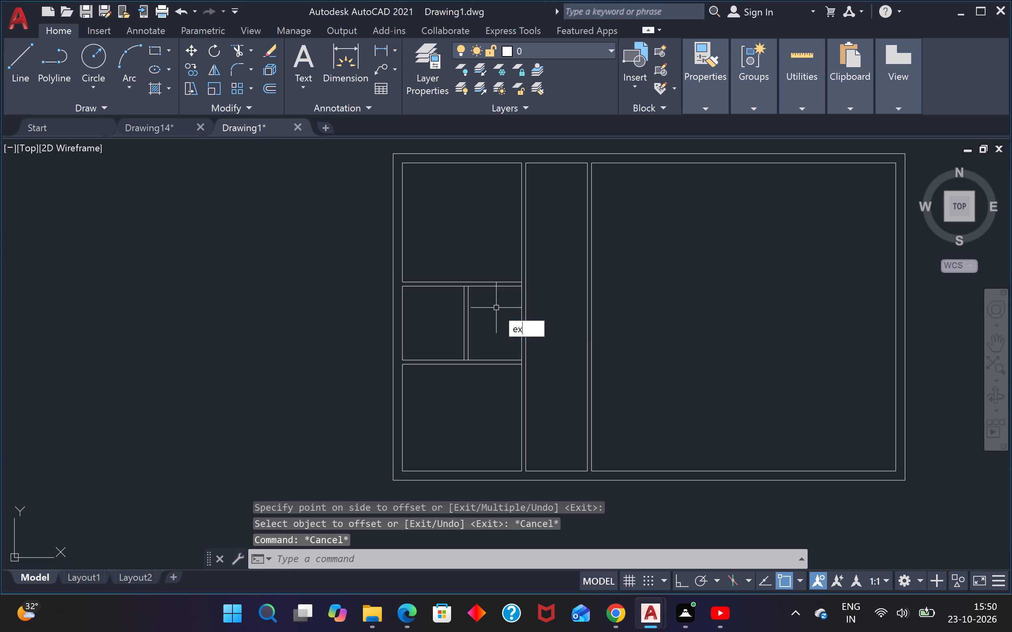
{"action": "key", "text": "space"}
{"action": "left_click", "coordinate": [500, 288]}
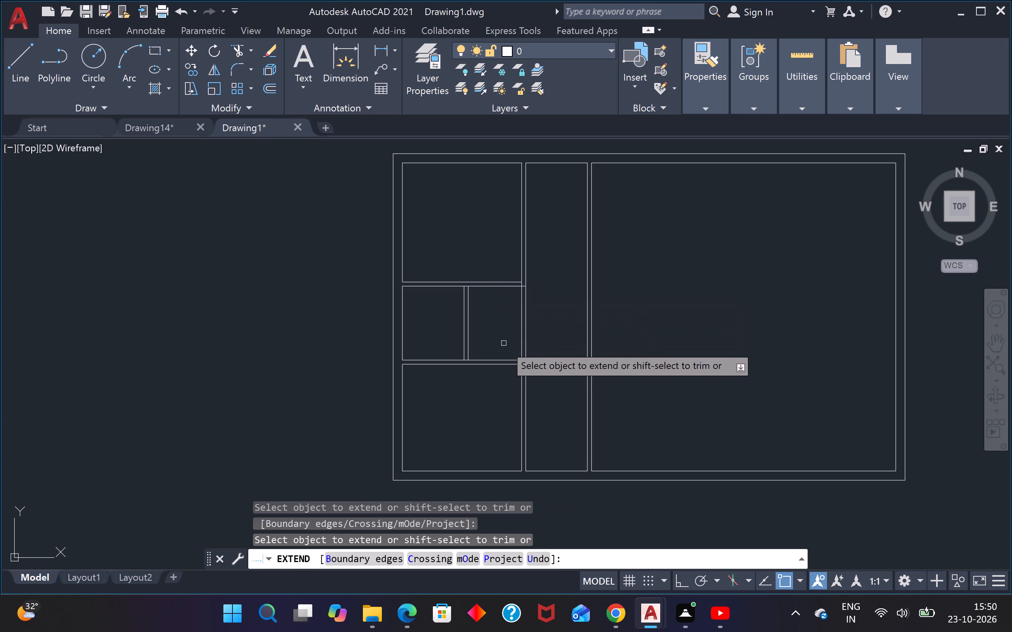
{"action": "left_click", "coordinate": [509, 358]}
{"action": "key", "text": "Escape"}
{"action": "key", "text": "Escape"}
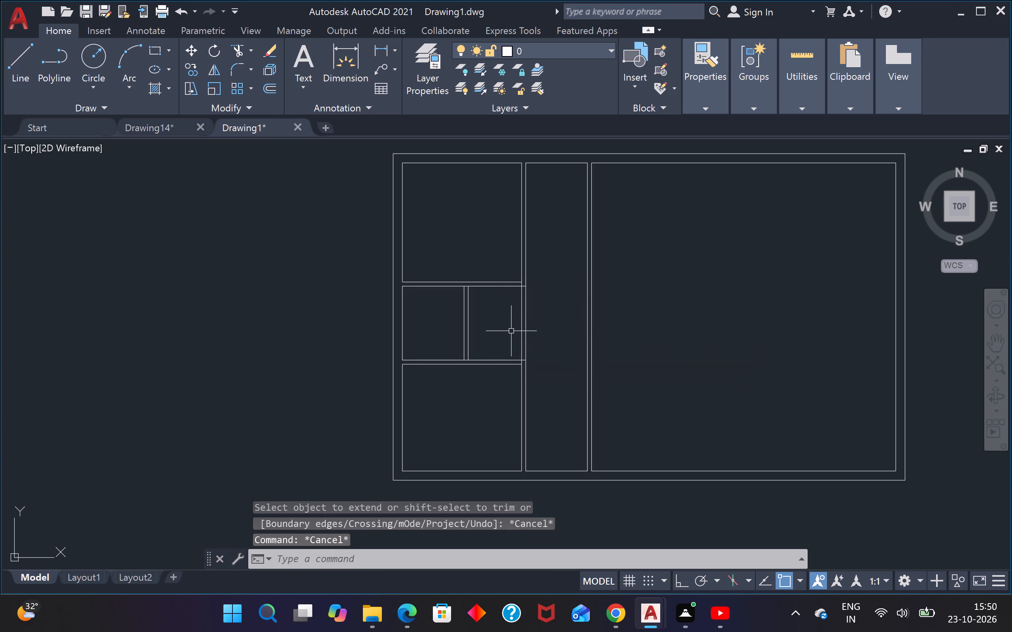
Trim both lines of the left bay's vertical partition between the two horizontal partitions, opening the middle room to the corridor.
{"action": "type", "text": "tr"}
{"action": "key", "text": "space"}
{"action": "left_click", "coordinate": [508, 330]}
{"action": "left_click", "coordinate": [545, 326]}
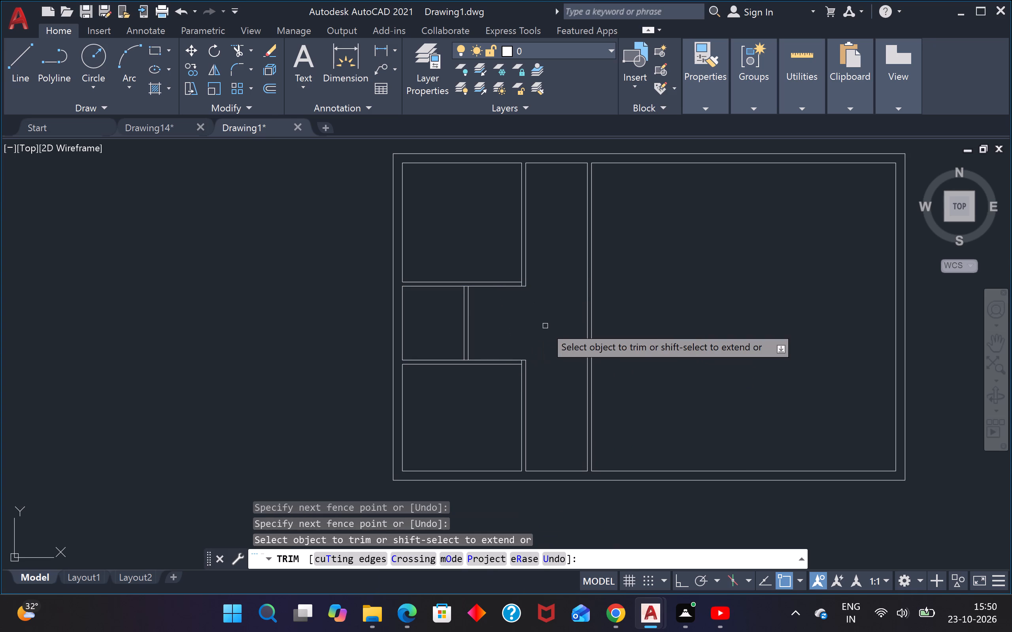
Trim the short vertical stubs inside the wall thickness at the upper and lower corners of the new opening.
{"action": "scroll", "coordinate": [519, 273], "scroll_direction": "up", "scroll_amount": 2}
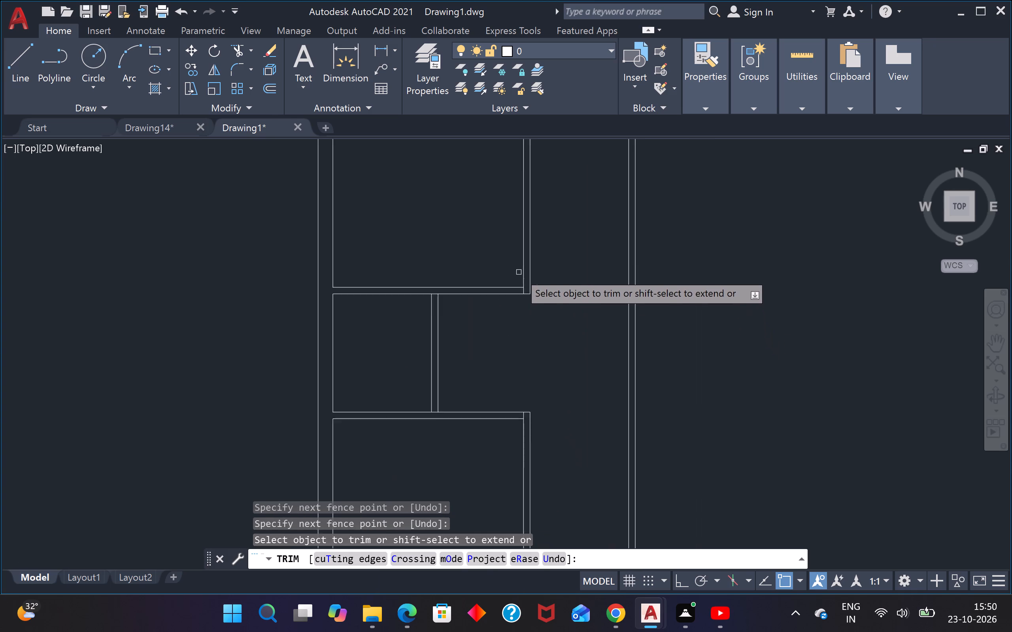
{"action": "scroll", "coordinate": [519, 272], "scroll_direction": "up", "scroll_amount": 2}
{"action": "left_click", "coordinate": [523, 343]}
{"action": "left_click", "coordinate": [549, 346]}
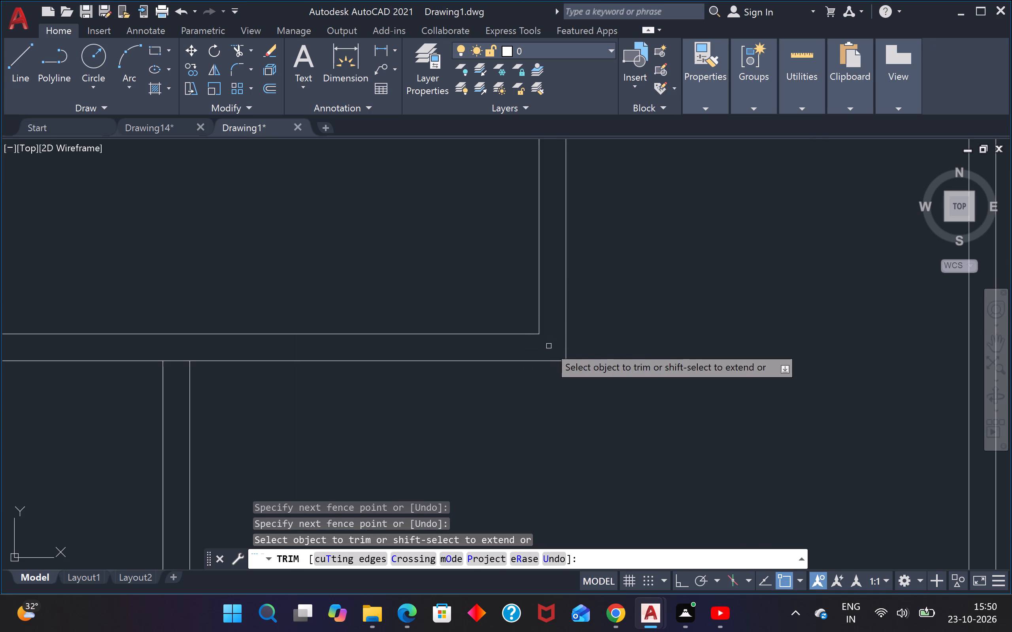
{"action": "scroll", "coordinate": [549, 346], "scroll_direction": "down", "scroll_amount": 5}
{"action": "scroll", "coordinate": [548, 404], "scroll_direction": "up", "scroll_amount": 5}
{"action": "left_click", "coordinate": [539, 337]}
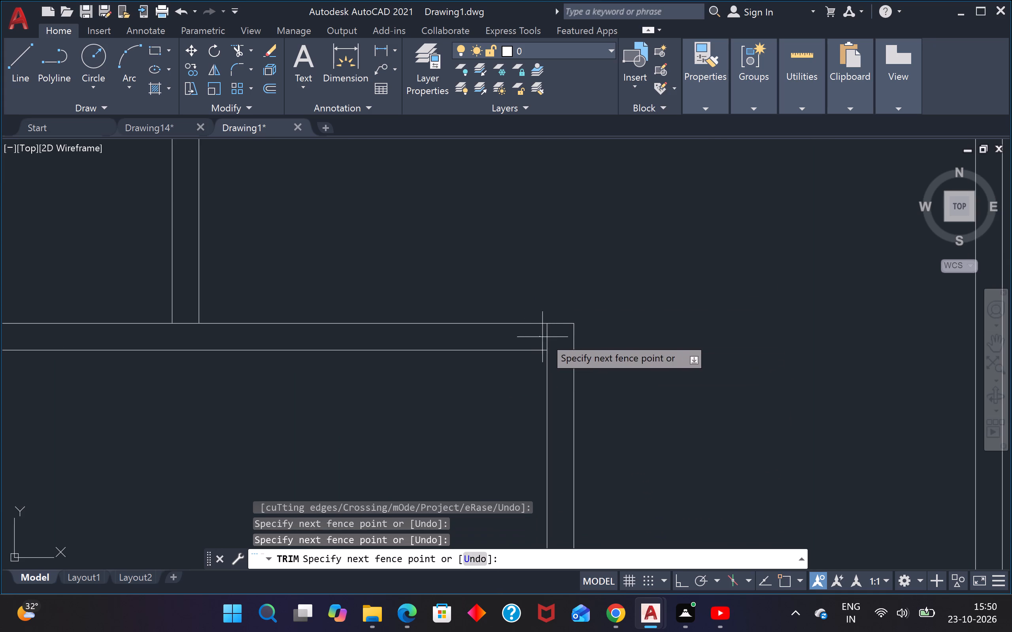
{"action": "left_click", "coordinate": [555, 337]}
Trim the horizontal partition lines between the middle room's paired vertical lines at both the upper and lower junctions.
{"action": "scroll", "coordinate": [557, 338], "scroll_direction": "down", "scroll_amount": 5}
{"action": "scroll", "coordinate": [559, 407], "scroll_direction": "up", "scroll_amount": 1}
{"action": "scroll", "coordinate": [555, 402], "scroll_direction": "down", "scroll_amount": 2}
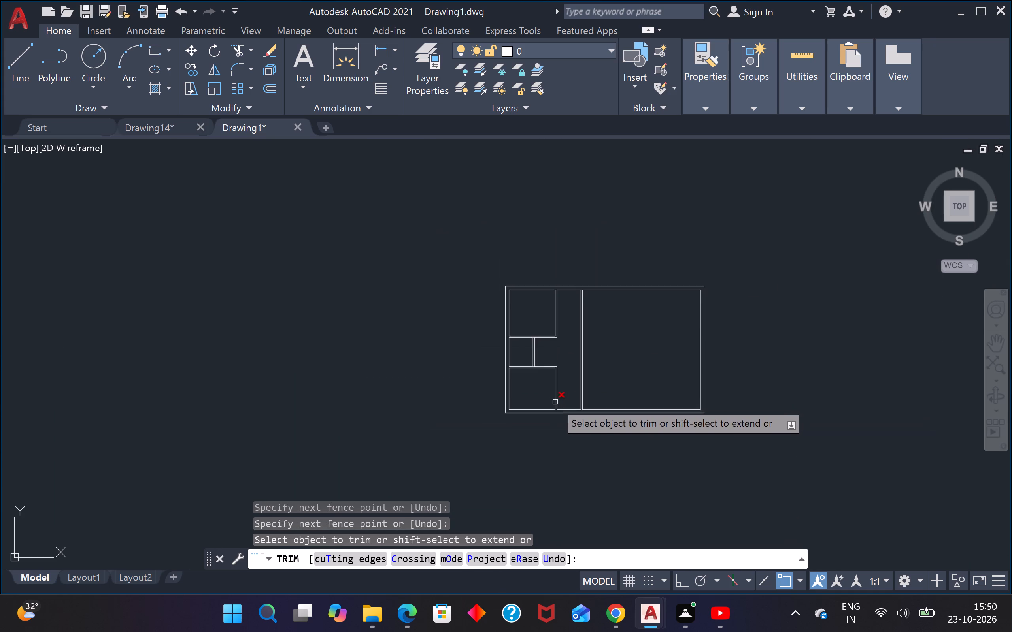
{"action": "scroll", "coordinate": [537, 327], "scroll_direction": "up", "scroll_amount": 3}
{"action": "scroll", "coordinate": [528, 376], "scroll_direction": "up", "scroll_amount": 4}
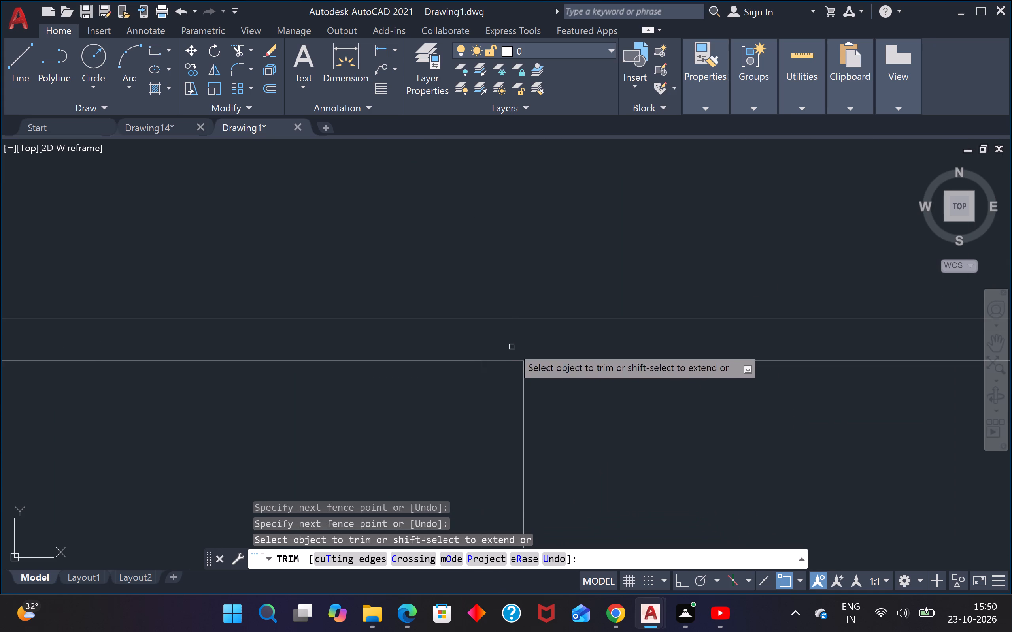
{"action": "left_click", "coordinate": [512, 346]}
{"action": "left_click", "coordinate": [508, 374]}
{"action": "scroll", "coordinate": [516, 364], "scroll_direction": "down", "scroll_amount": 5}
{"action": "scroll", "coordinate": [514, 442], "scroll_direction": "up", "scroll_amount": 3}
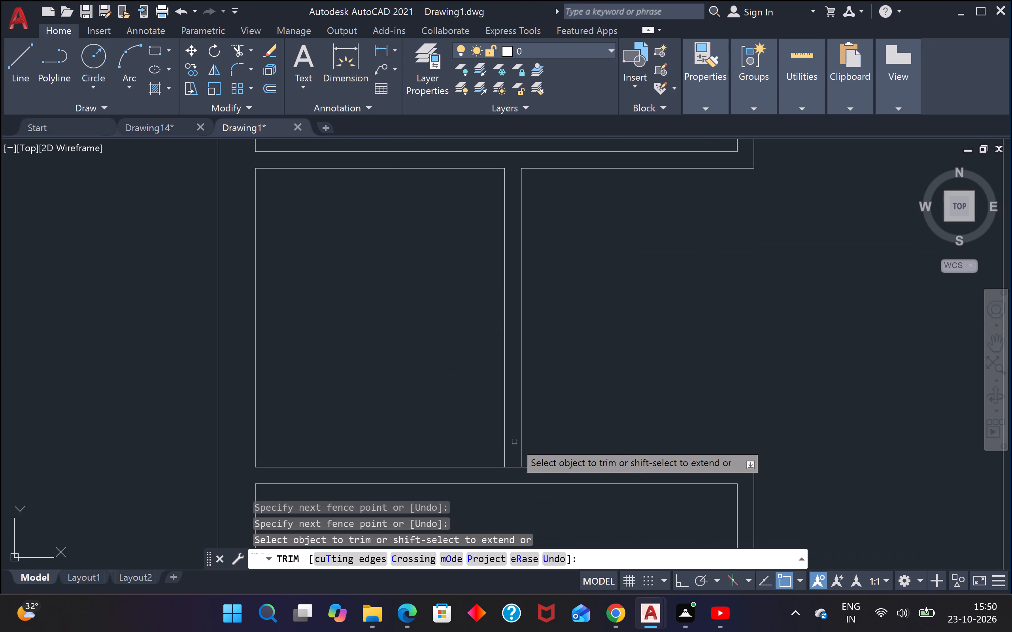
{"action": "scroll", "coordinate": [518, 447], "scroll_direction": "up", "scroll_amount": 2}
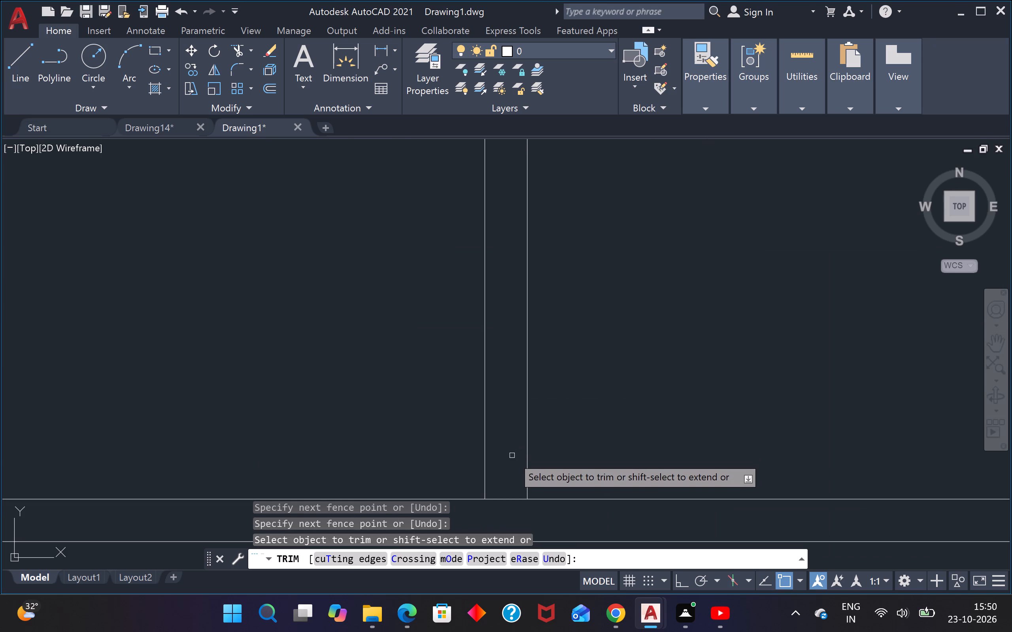
{"action": "scroll", "coordinate": [502, 453], "scroll_direction": "down", "scroll_amount": 1}
{"action": "scroll", "coordinate": [505, 472], "scroll_direction": "up", "scroll_amount": 1}
{"action": "left_click", "coordinate": [505, 472]}
{"action": "left_click", "coordinate": [500, 493]}
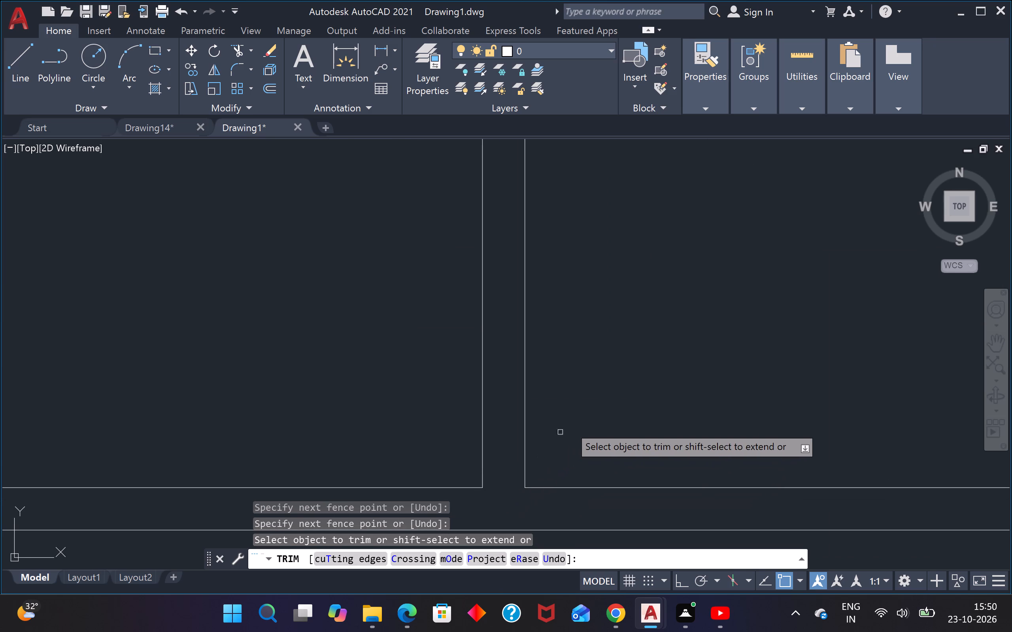
{"action": "scroll", "coordinate": [574, 420], "scroll_direction": "down", "scroll_amount": 3}
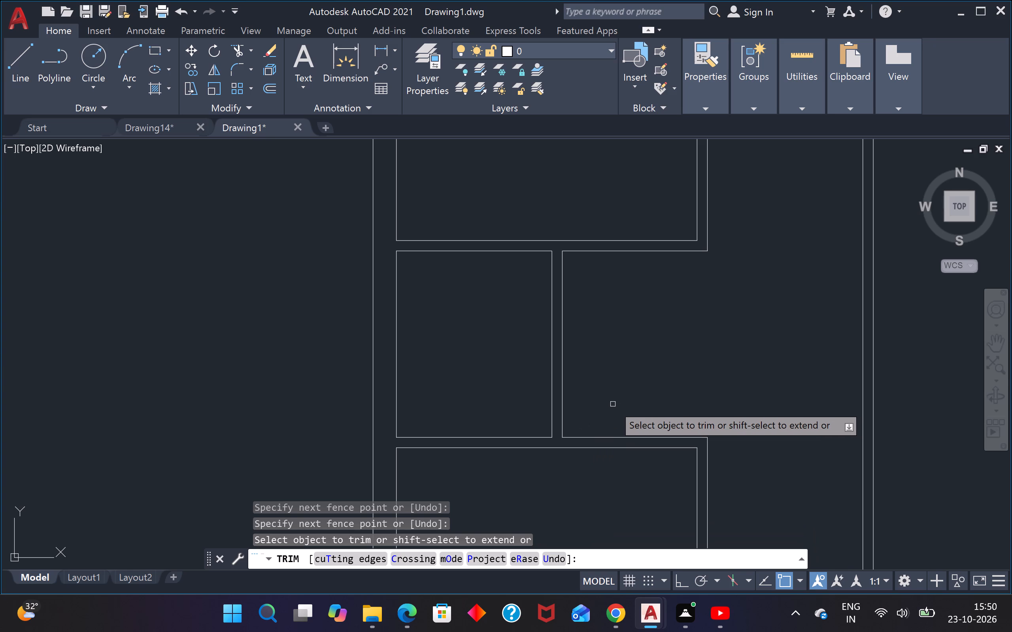
{"action": "type", "text": "l"}
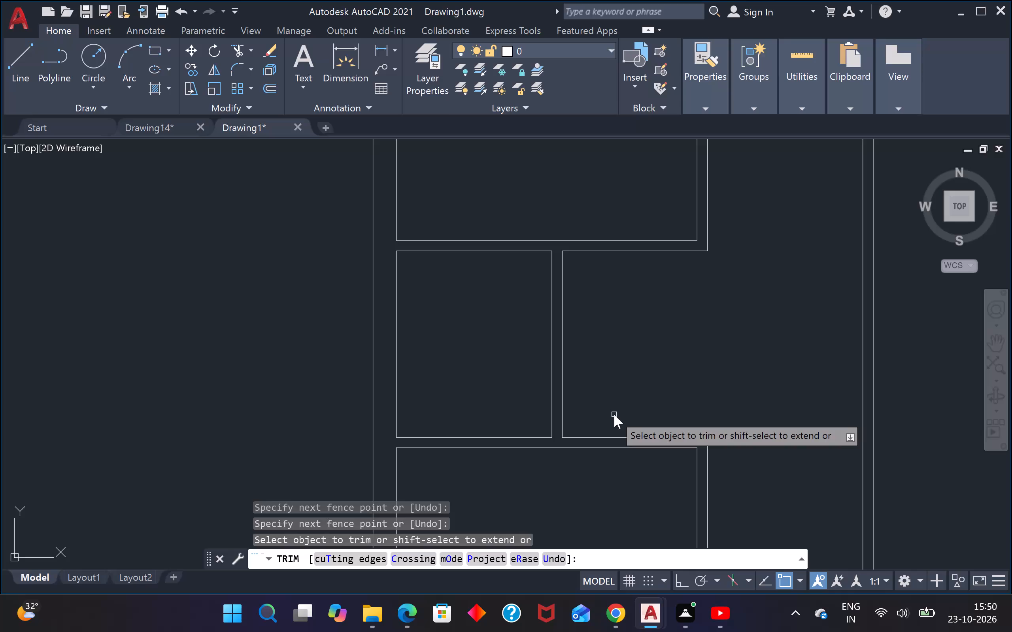
{"action": "key", "text": "space"}
{"action": "key", "text": "Escape"}
{"action": "key", "text": "Escape"}
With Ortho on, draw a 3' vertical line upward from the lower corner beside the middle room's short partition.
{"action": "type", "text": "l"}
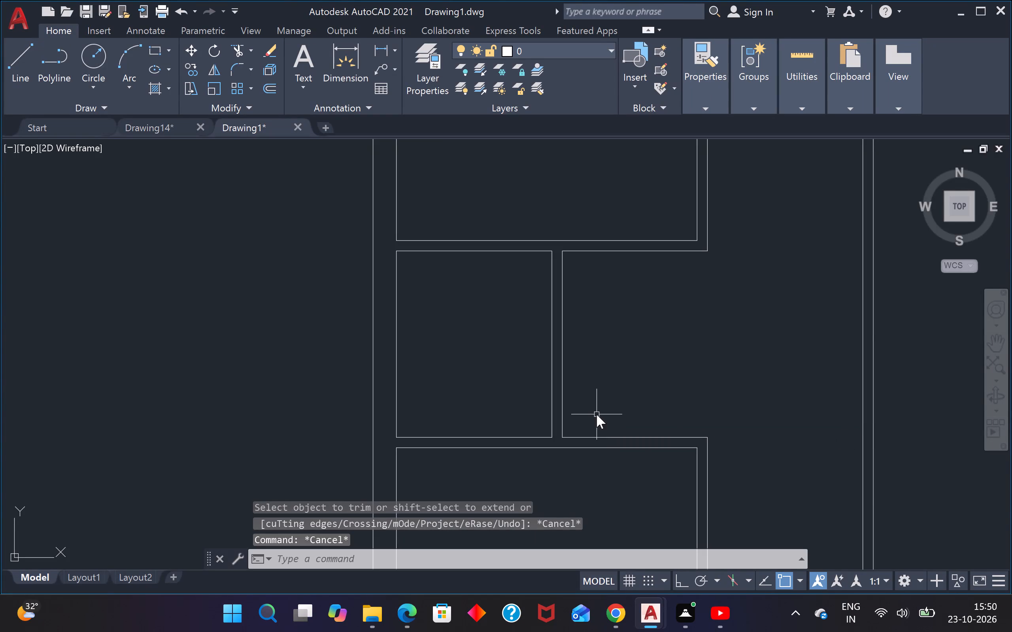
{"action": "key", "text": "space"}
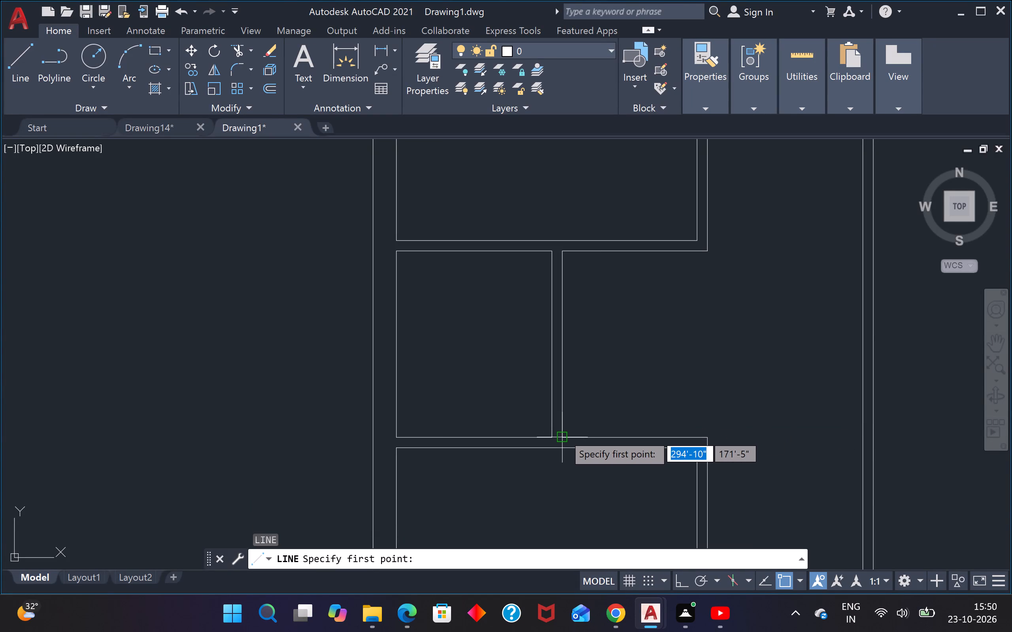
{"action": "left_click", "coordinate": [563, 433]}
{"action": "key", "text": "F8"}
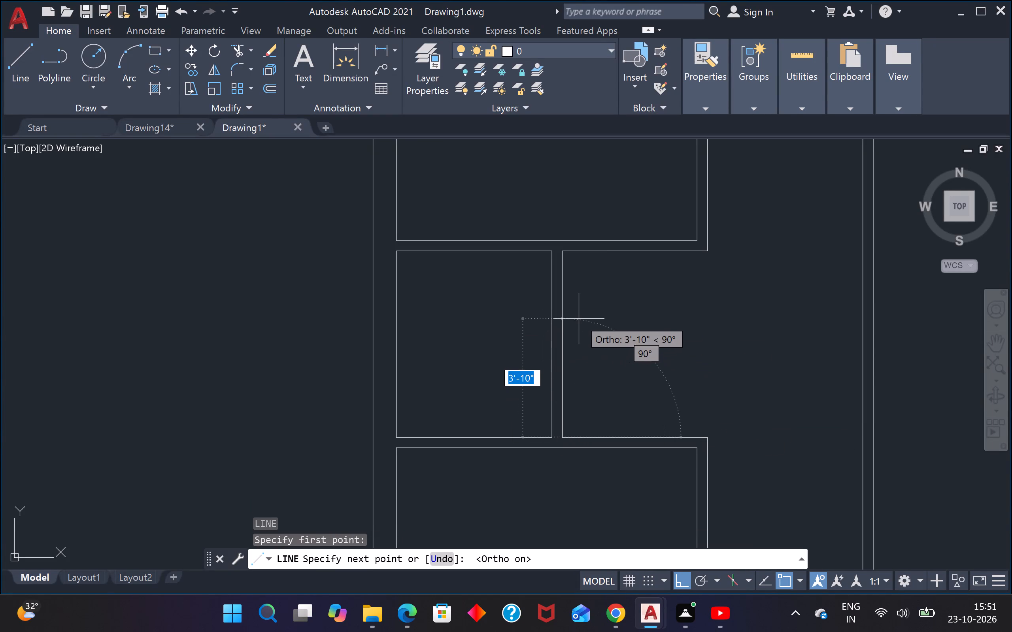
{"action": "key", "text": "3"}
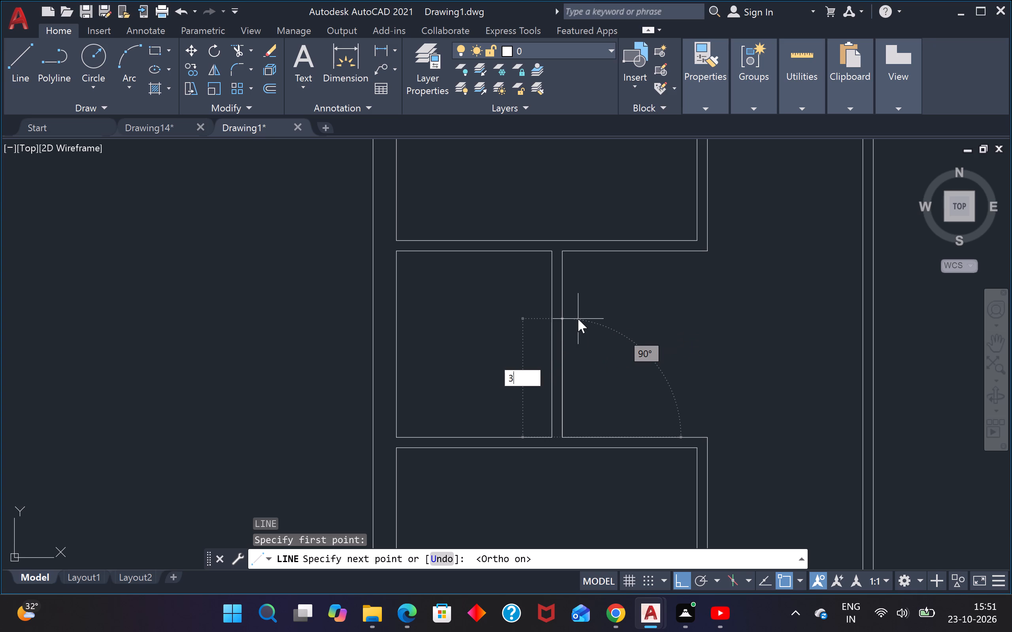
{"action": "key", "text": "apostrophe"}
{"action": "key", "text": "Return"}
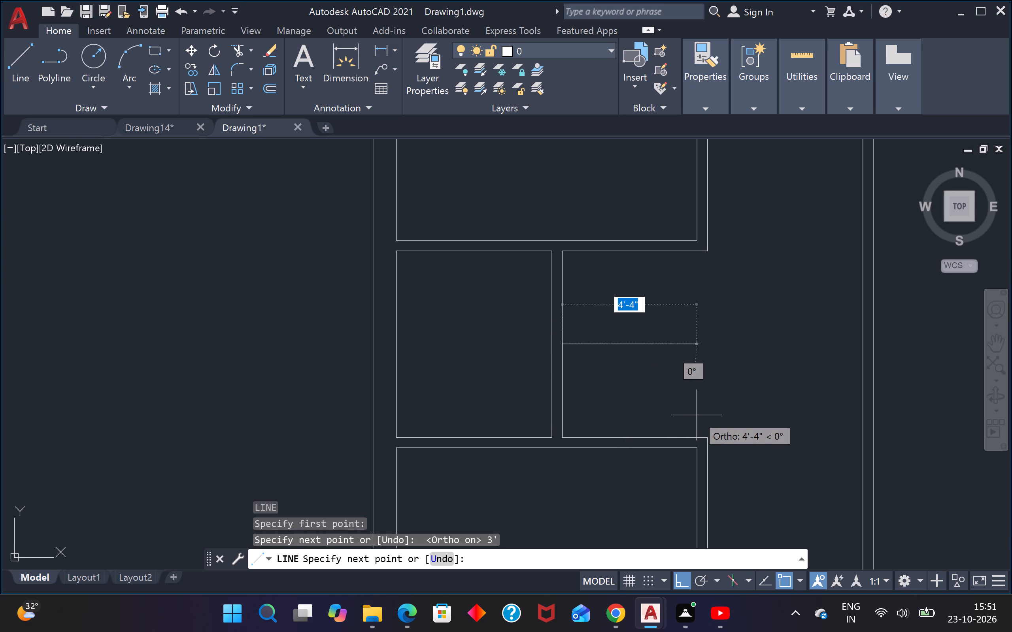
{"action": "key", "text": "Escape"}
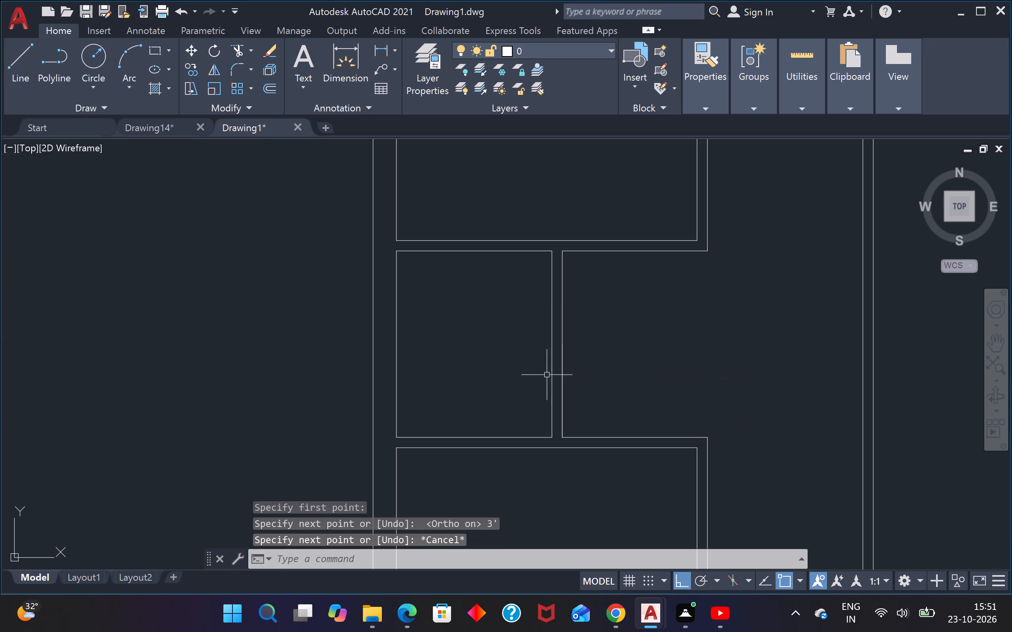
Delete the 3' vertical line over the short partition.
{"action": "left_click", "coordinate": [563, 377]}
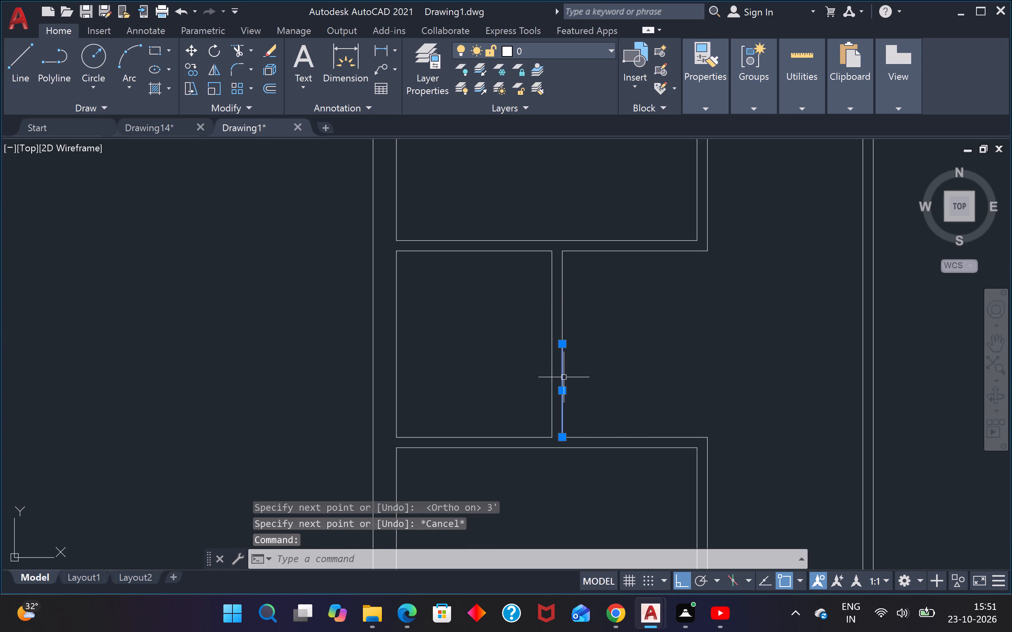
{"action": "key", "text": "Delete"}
Draw a line 2' up from the short partition's lower right corner, then about 10'-11" horizontally right past the corridor's far partition.
{"action": "key", "text": "l"}
{"action": "key", "text": "space"}
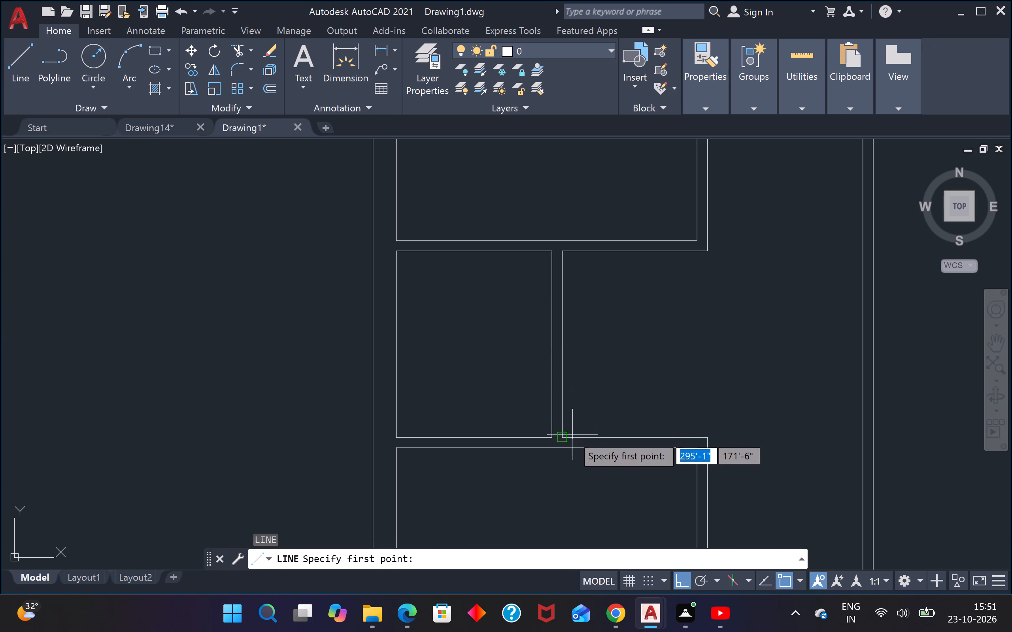
{"action": "left_click", "coordinate": [565, 436]}
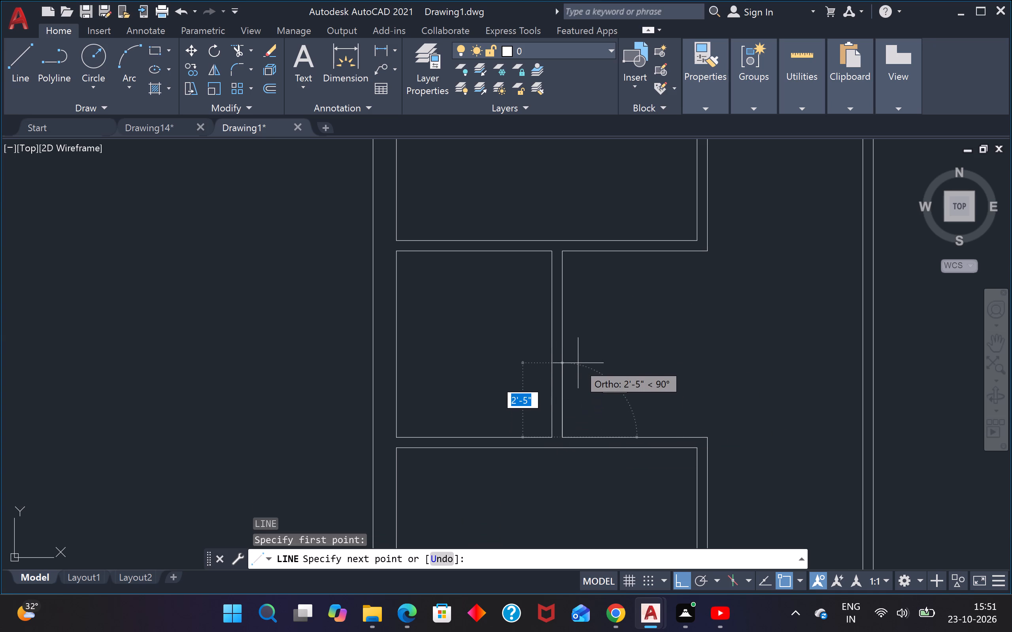
{"action": "type", "text": "2'"}
{"action": "key", "text": "Return"}
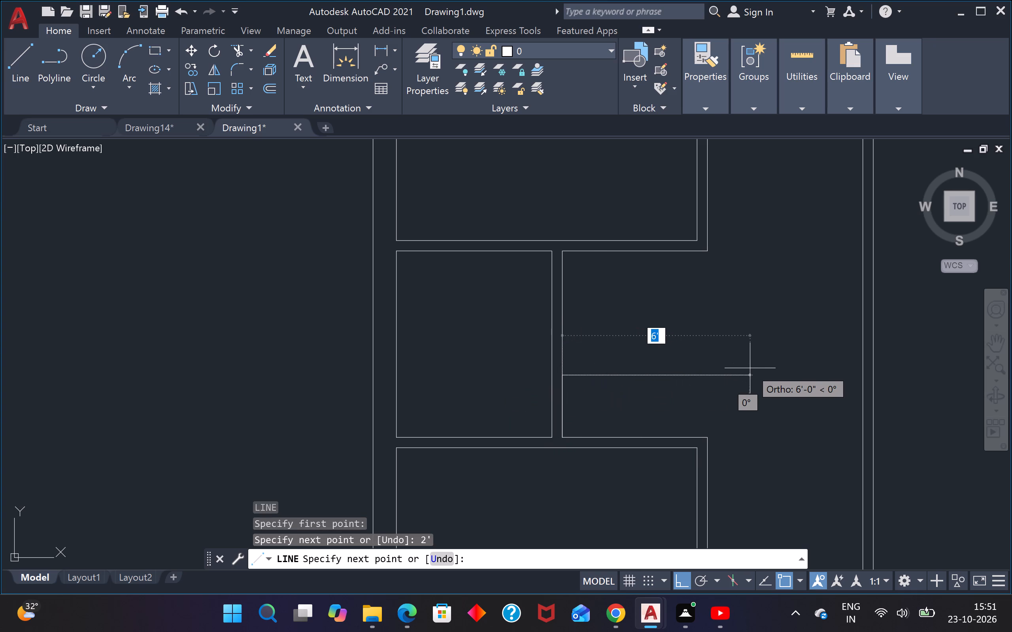
{"action": "scroll", "coordinate": [755, 374], "scroll_direction": "down", "scroll_amount": 2}
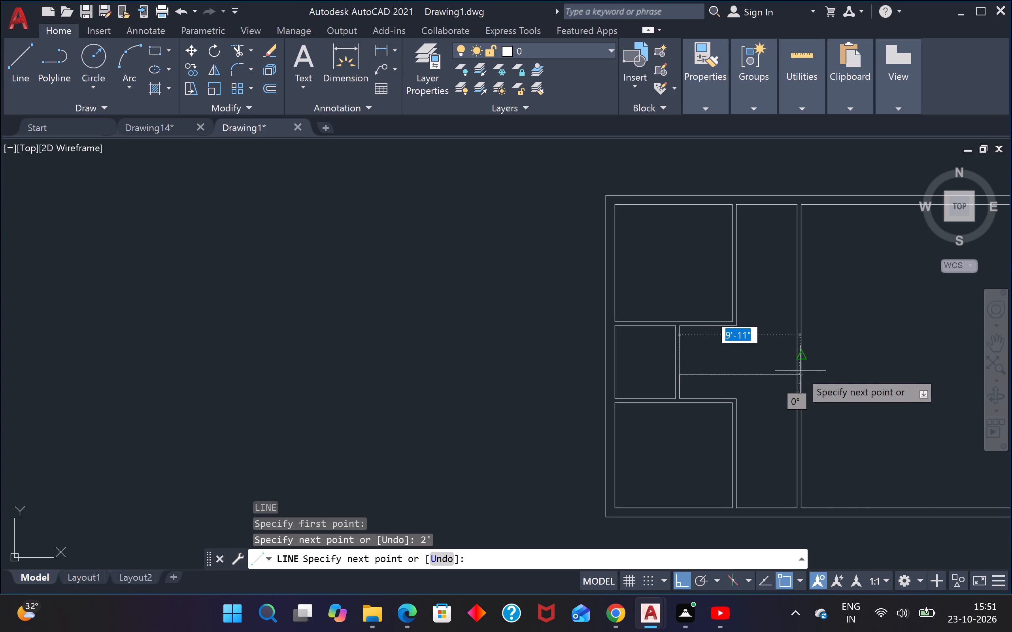
{"action": "scroll", "coordinate": [799, 372], "scroll_direction": "up", "scroll_amount": 3}
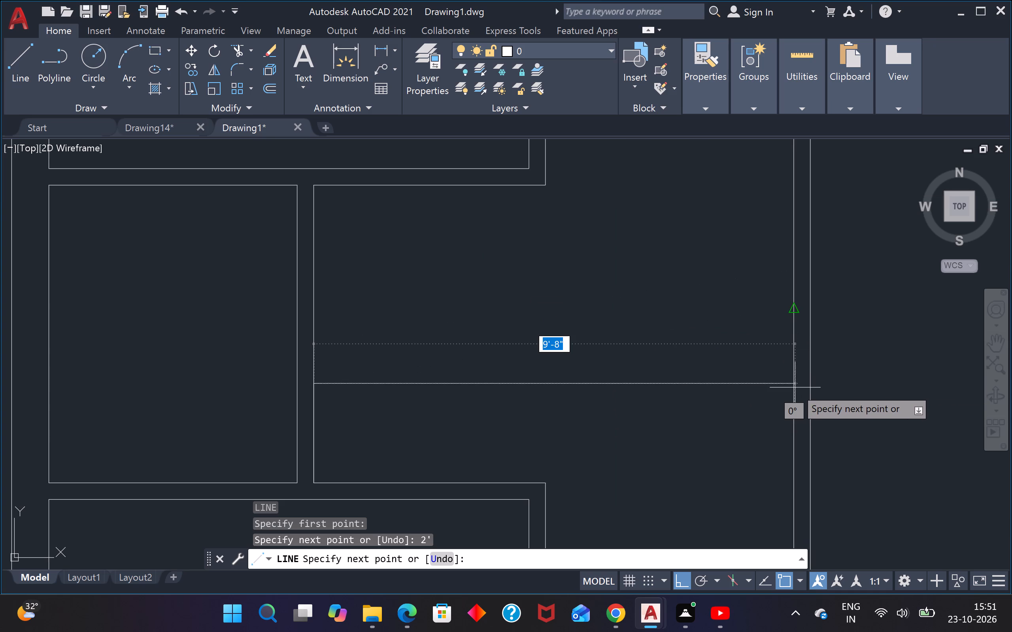
{"action": "left_click", "coordinate": [858, 385]}
{"action": "key", "text": "Escape"}
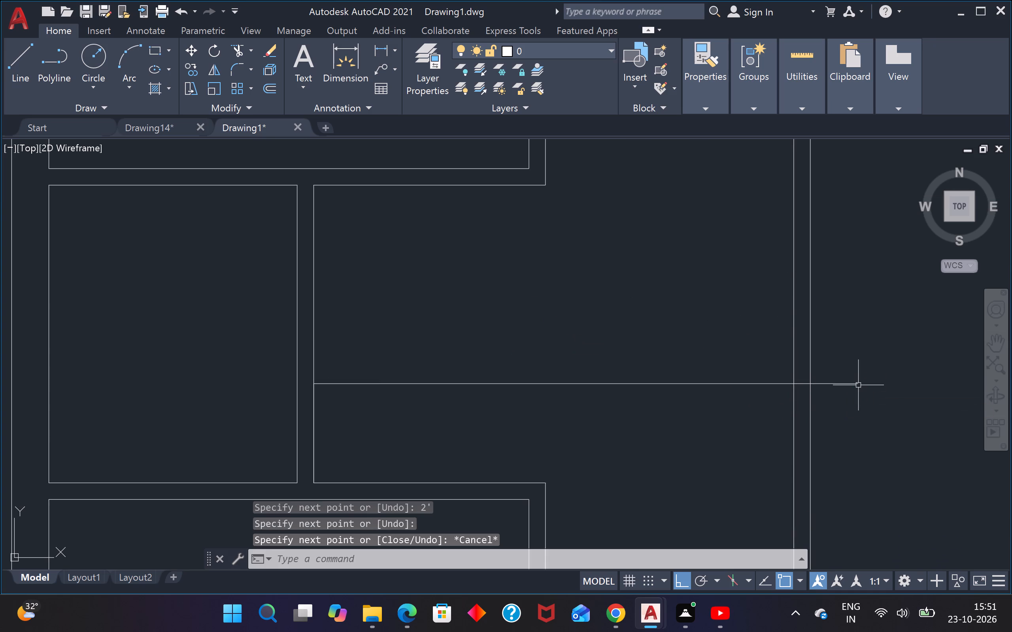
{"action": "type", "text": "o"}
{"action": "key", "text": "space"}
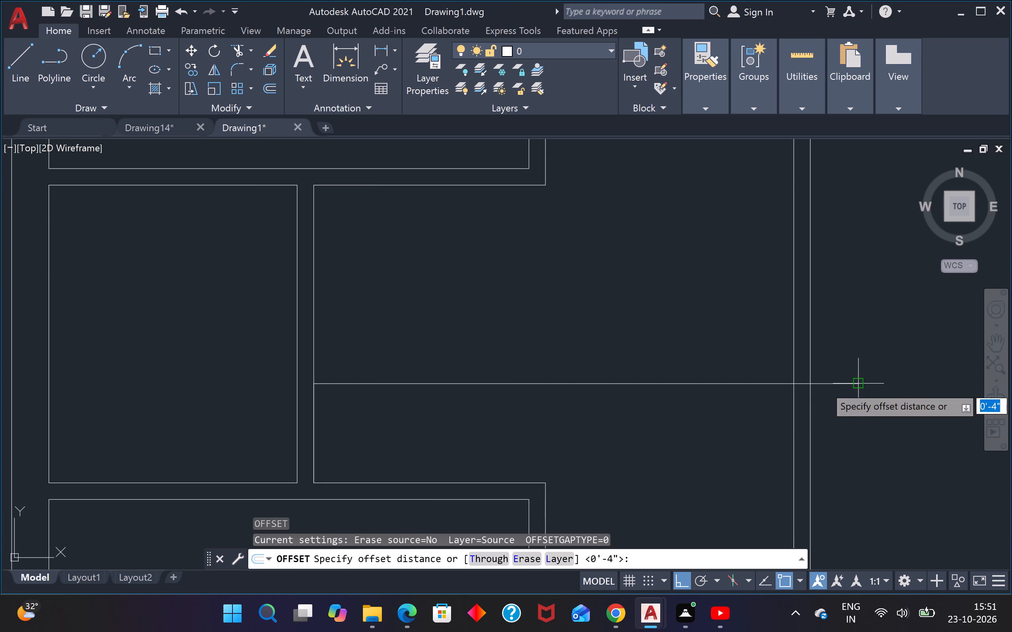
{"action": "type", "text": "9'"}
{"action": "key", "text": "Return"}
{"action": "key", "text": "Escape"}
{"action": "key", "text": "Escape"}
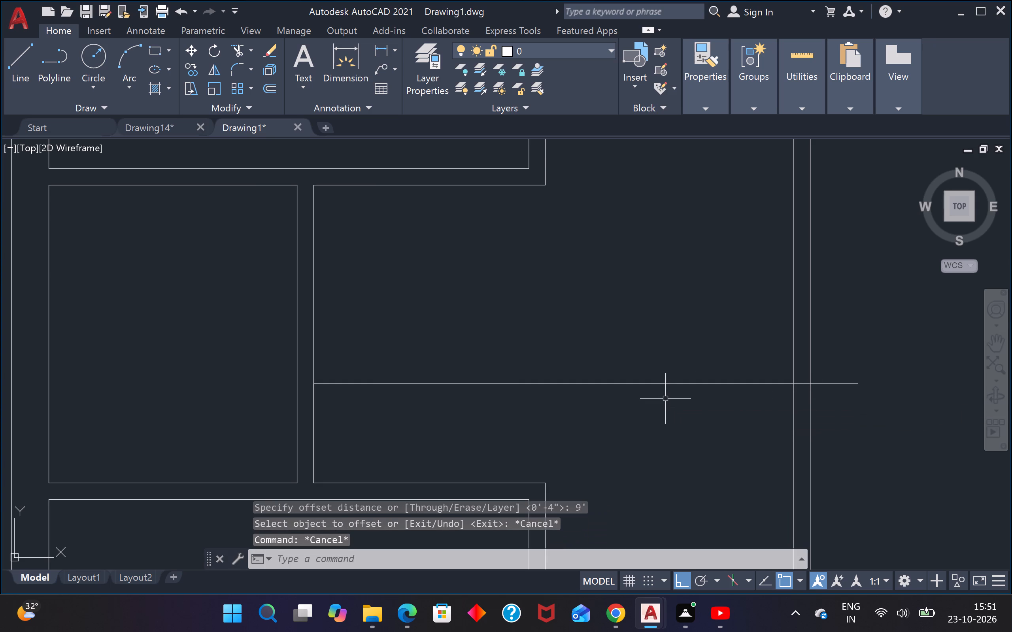
Offset the long horizontal line across the corridor 9" downward.
{"action": "type", "text": "o"}
{"action": "key", "text": "space"}
{"action": "key", "text": "6"}
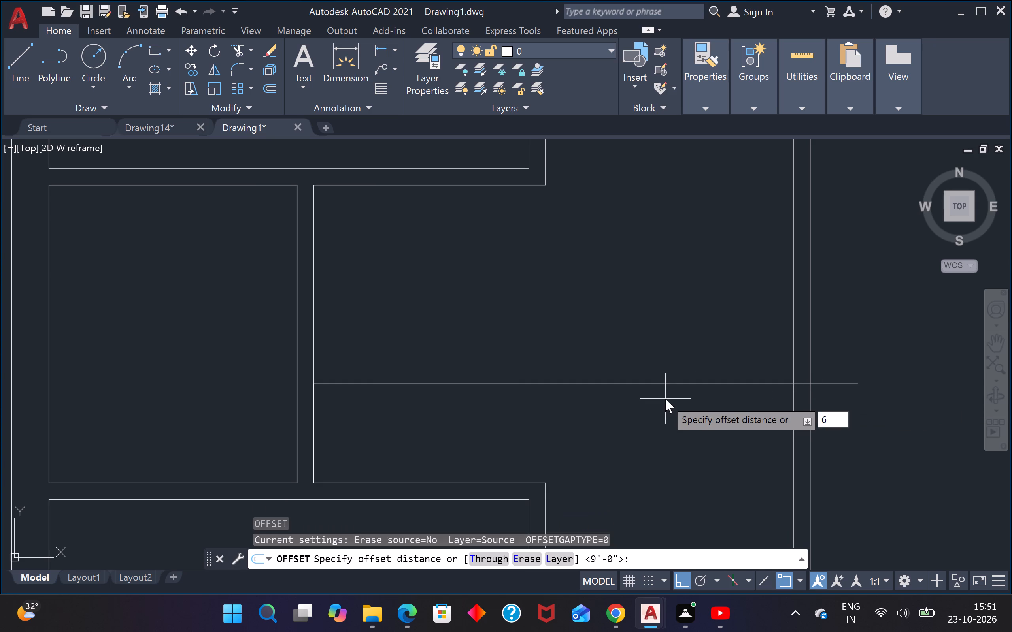
{"action": "key", "text": "BackSpace"}
{"action": "type", "text": "9\""}
{"action": "key", "text": "Return"}
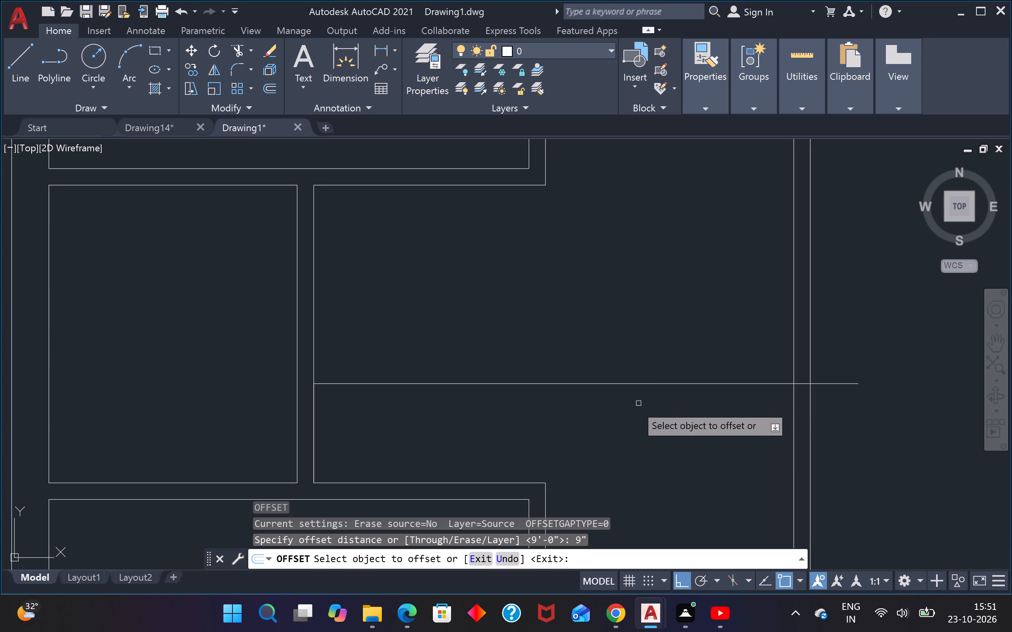
{"action": "left_click", "coordinate": [684, 385]}
{"action": "left_click", "coordinate": [679, 433]}
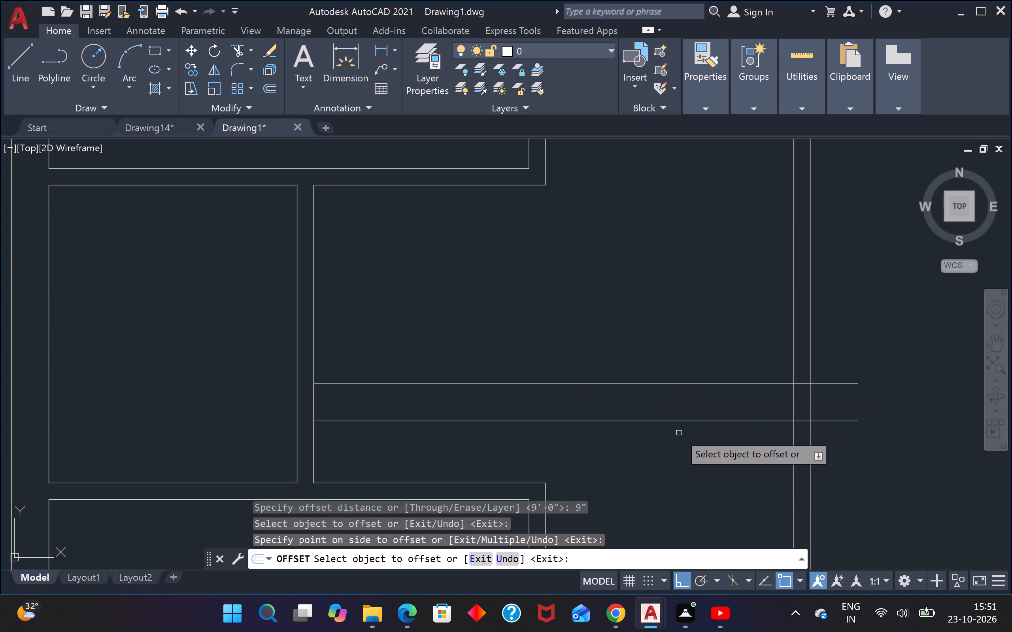
{"action": "left_click", "coordinate": [671, 381]}
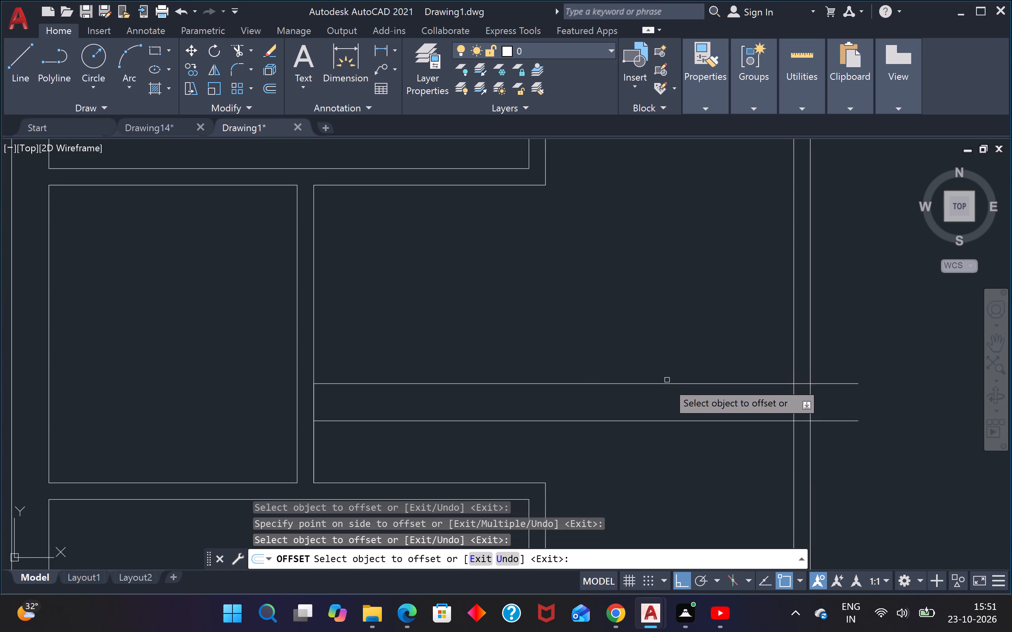
{"action": "left_click", "coordinate": [667, 382]}
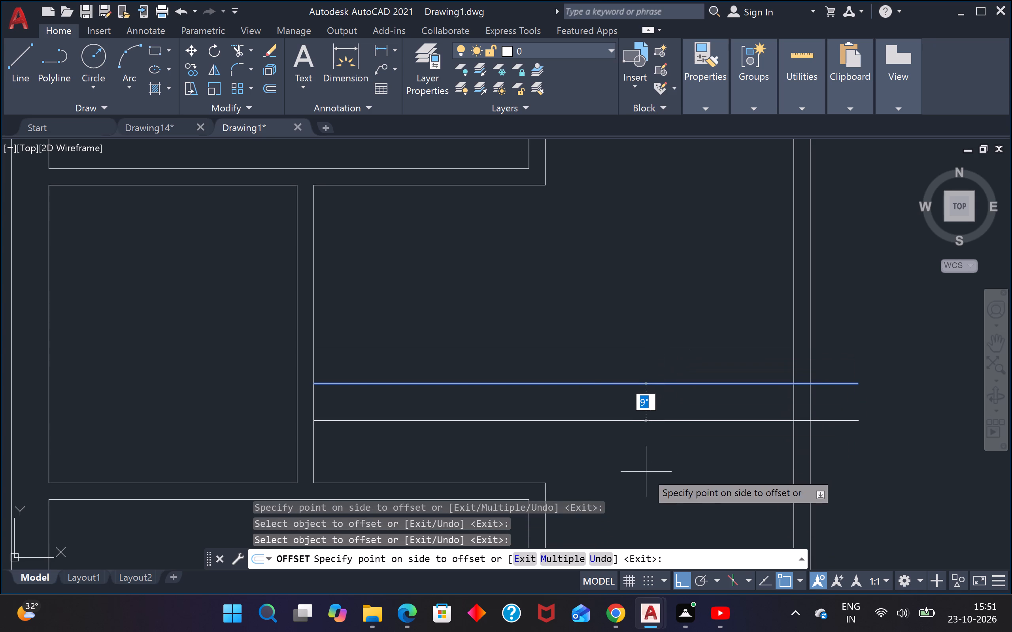
{"action": "key", "text": "Escape"}
Delete the lower copy made by the 9" offset of the long horizontal line across the corridor.
{"action": "left_click", "coordinate": [659, 405]}
{"action": "left_click", "coordinate": [645, 430]}
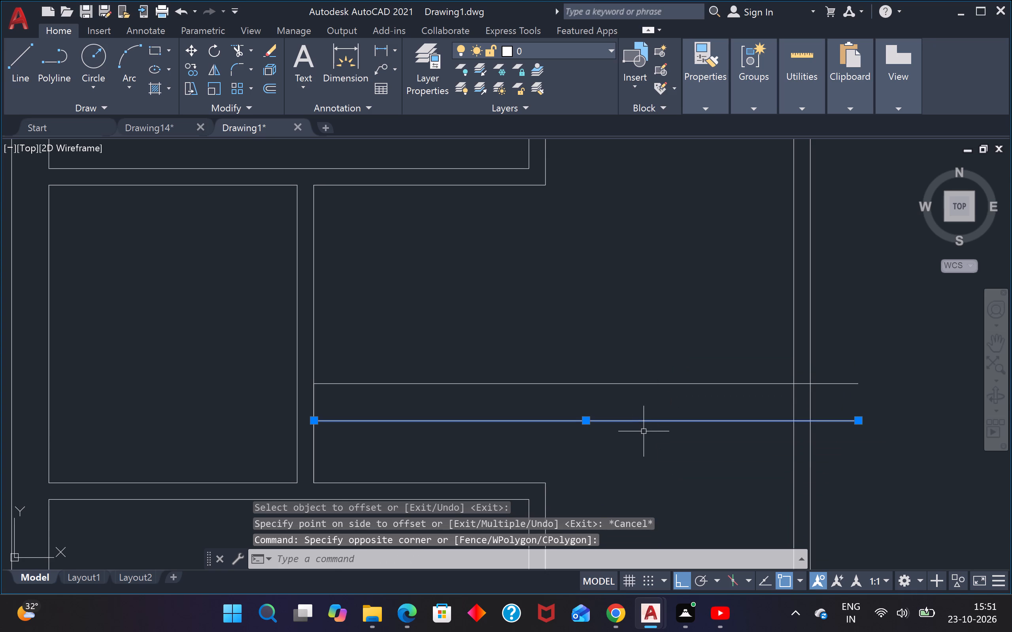
{"action": "key", "text": "Delete"}
Offset the long horizontal line across the corridor 4" downward.
{"action": "type", "text": "o"}
{"action": "key", "text": "space"}
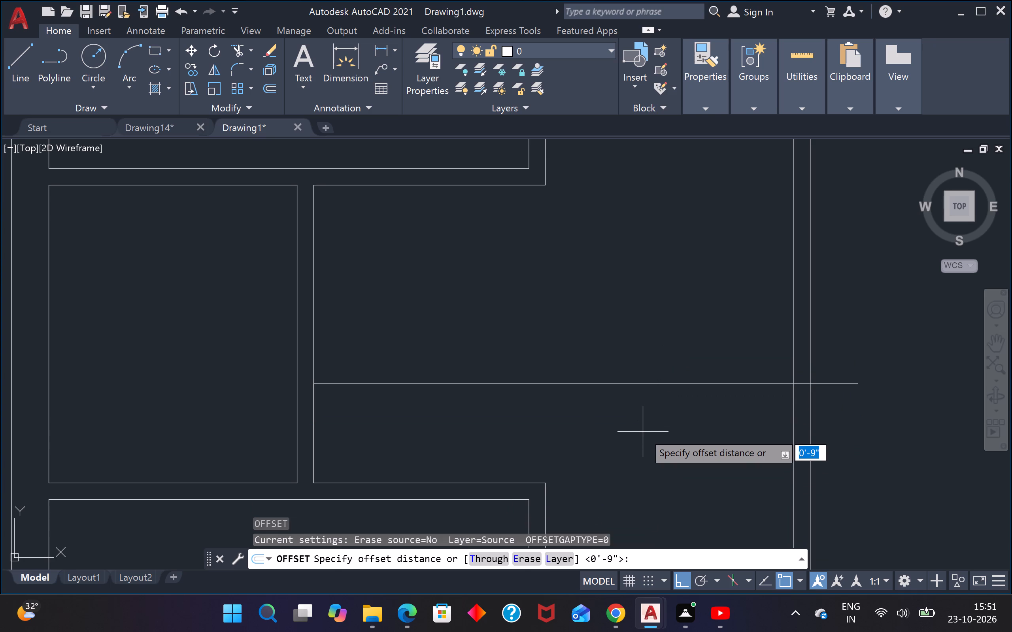
{"action": "type", "text": "4\""}
{"action": "key", "text": "Return"}
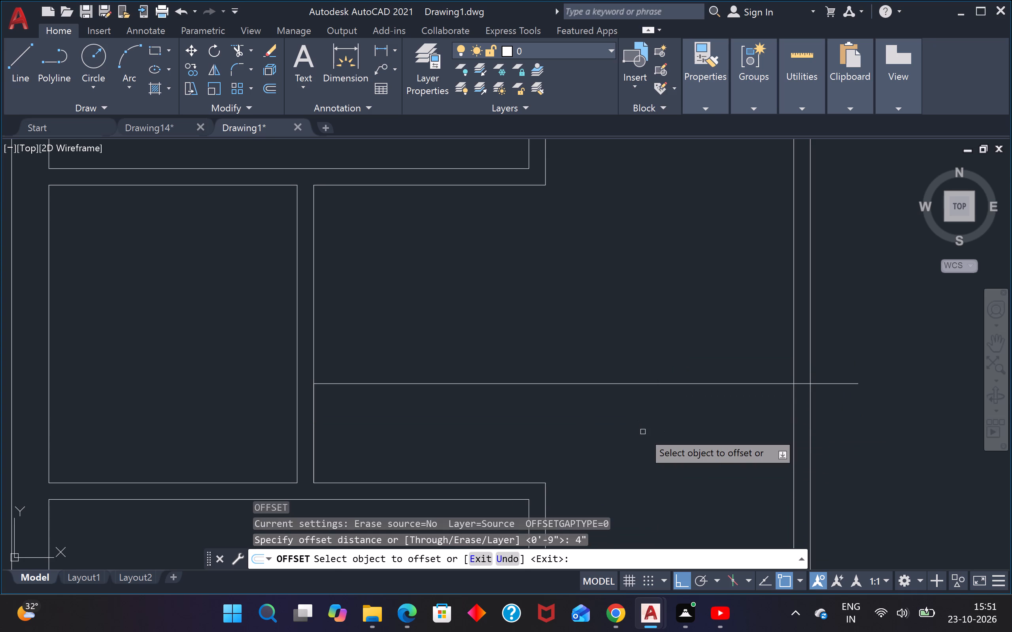
{"action": "left_click", "coordinate": [657, 382]}
{"action": "left_click", "coordinate": [658, 418]}
{"action": "key", "text": "Escape"}
{"action": "key", "text": "Escape"}
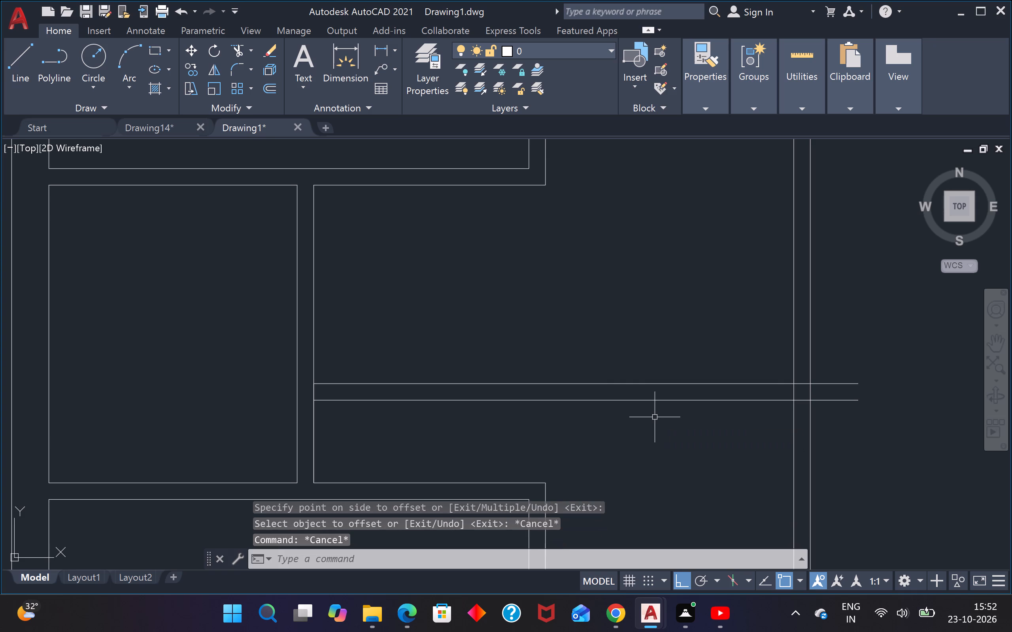
Trim the new 4" cross wall at both ends, opening its junctions with the short partition and the corridor's far partition and removing the overhang.
{"action": "type", "text": "tr"}
{"action": "key", "text": "space"}
{"action": "scroll", "coordinate": [305, 381], "scroll_direction": "up", "scroll_amount": 2}
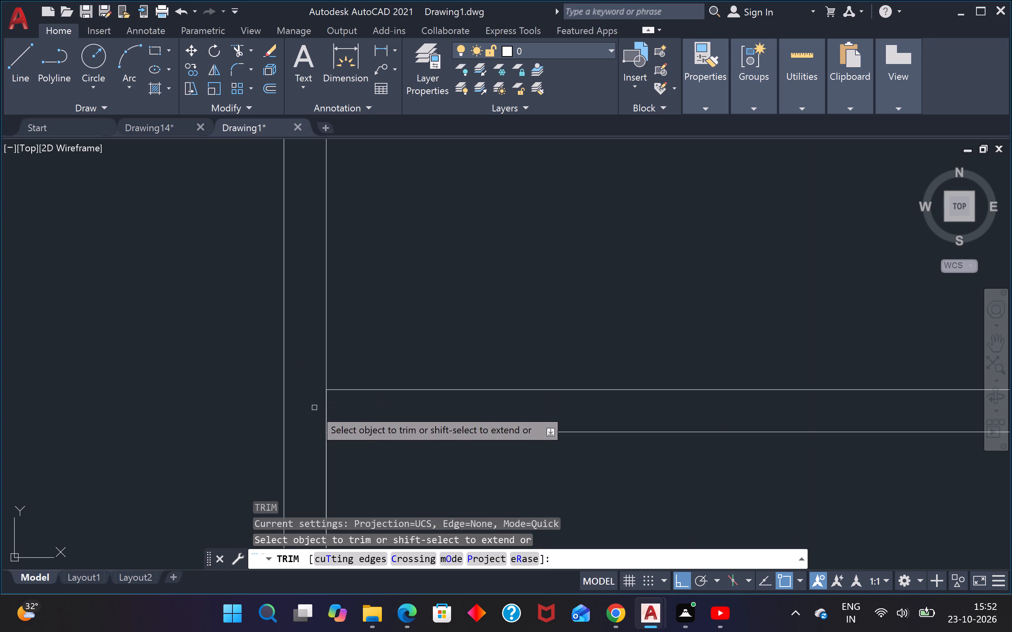
{"action": "left_click", "coordinate": [315, 411]}
{"action": "left_click", "coordinate": [351, 412]}
{"action": "scroll", "coordinate": [353, 412], "scroll_direction": "down", "scroll_amount": 3}
{"action": "scroll", "coordinate": [687, 413], "scroll_direction": "up", "scroll_amount": 2}
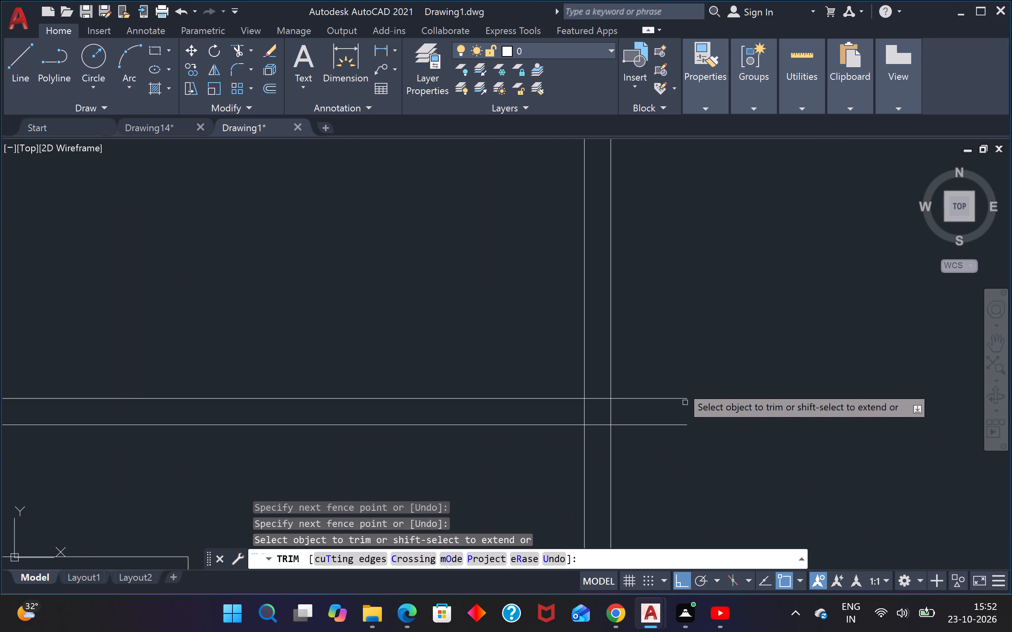
{"action": "left_click", "coordinate": [672, 378]}
{"action": "left_click_drag", "start_coordinate": [660, 489], "coordinate": [663, 485]}
{"action": "scroll", "coordinate": [592, 410], "scroll_direction": "up", "scroll_amount": 2}
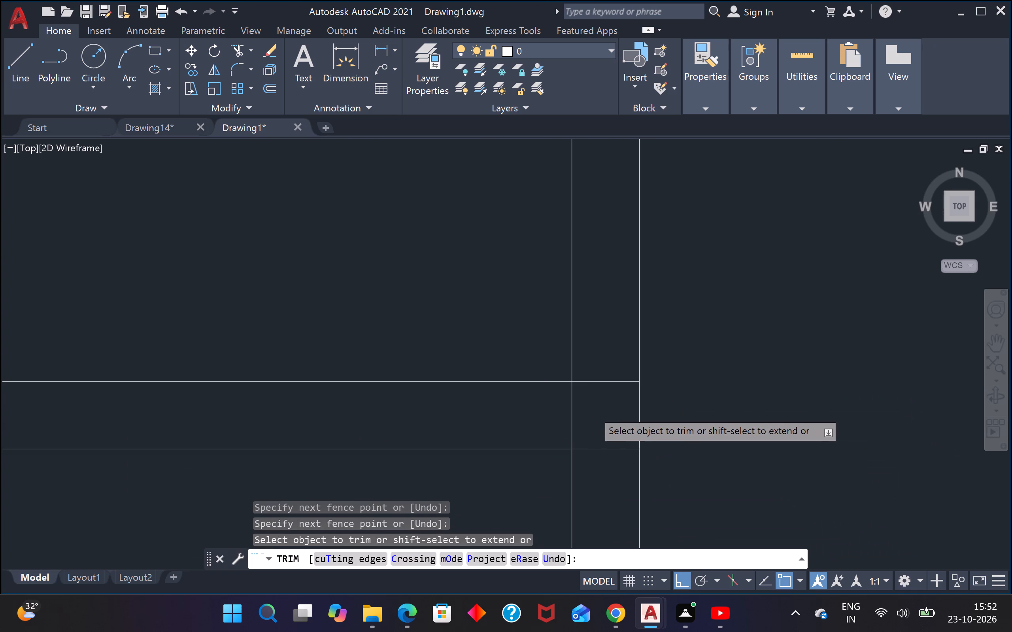
{"action": "left_click", "coordinate": [593, 410]}
{"action": "left_click", "coordinate": [500, 410]}
{"action": "left_click_drag", "start_coordinate": [594, 401], "coordinate": [593, 395]}
{"action": "left_click", "coordinate": [599, 358]}
{"action": "left_click", "coordinate": [601, 419]}
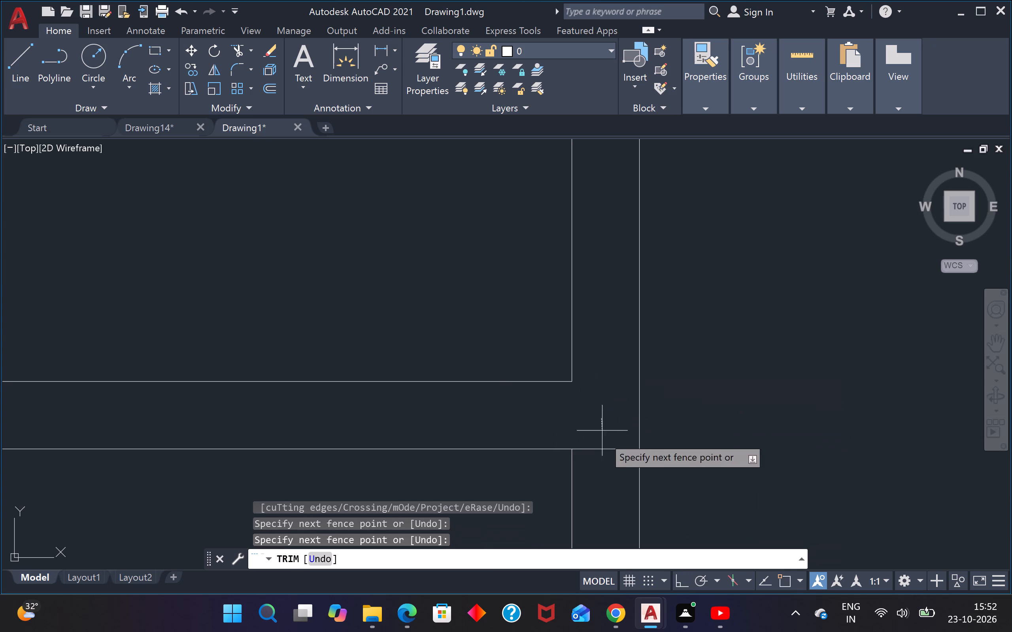
{"action": "left_click", "coordinate": [600, 477]}
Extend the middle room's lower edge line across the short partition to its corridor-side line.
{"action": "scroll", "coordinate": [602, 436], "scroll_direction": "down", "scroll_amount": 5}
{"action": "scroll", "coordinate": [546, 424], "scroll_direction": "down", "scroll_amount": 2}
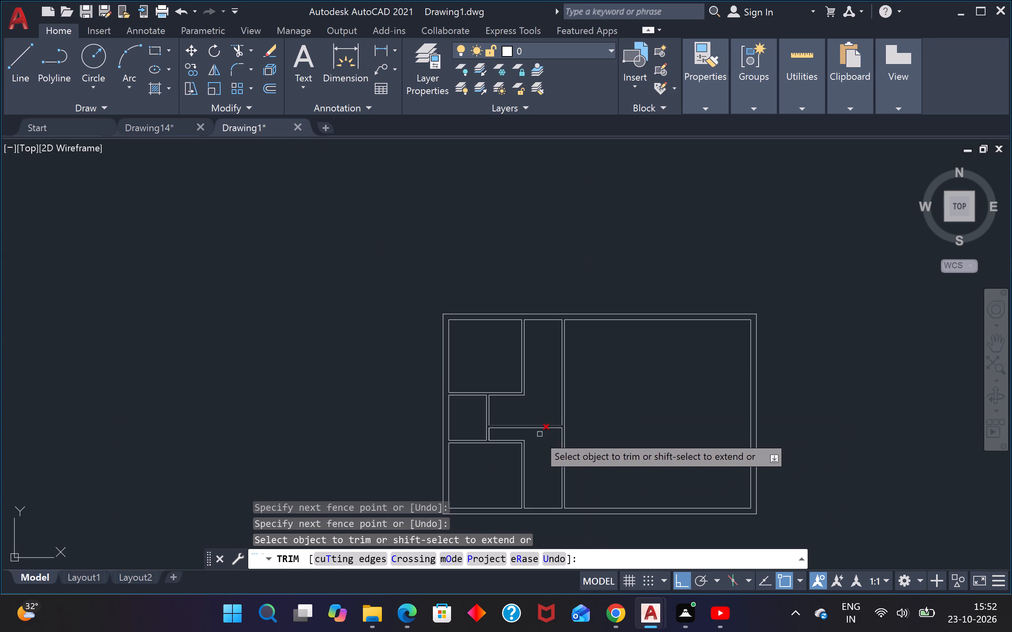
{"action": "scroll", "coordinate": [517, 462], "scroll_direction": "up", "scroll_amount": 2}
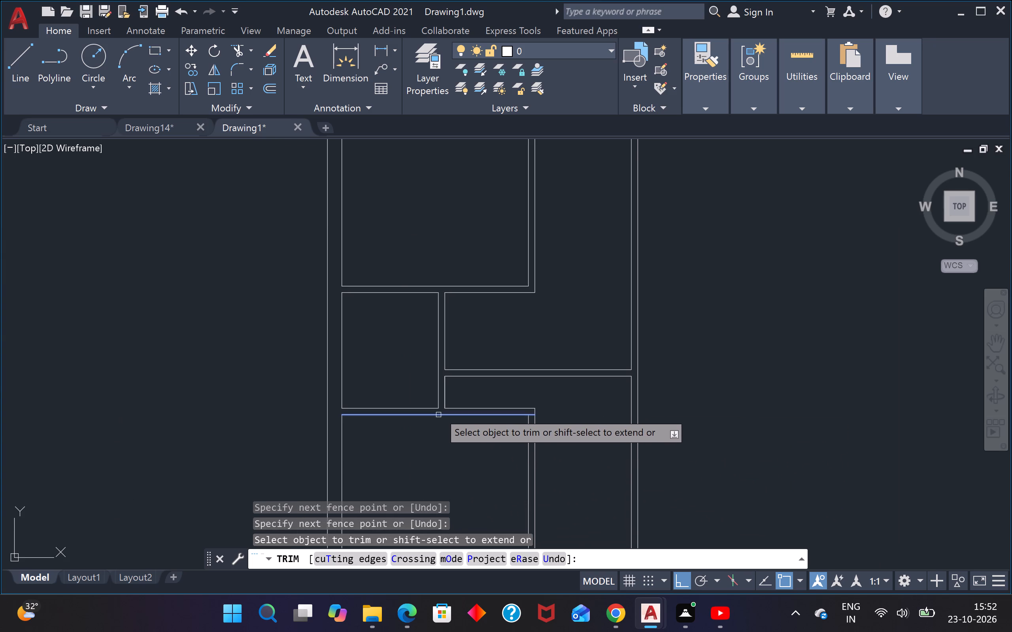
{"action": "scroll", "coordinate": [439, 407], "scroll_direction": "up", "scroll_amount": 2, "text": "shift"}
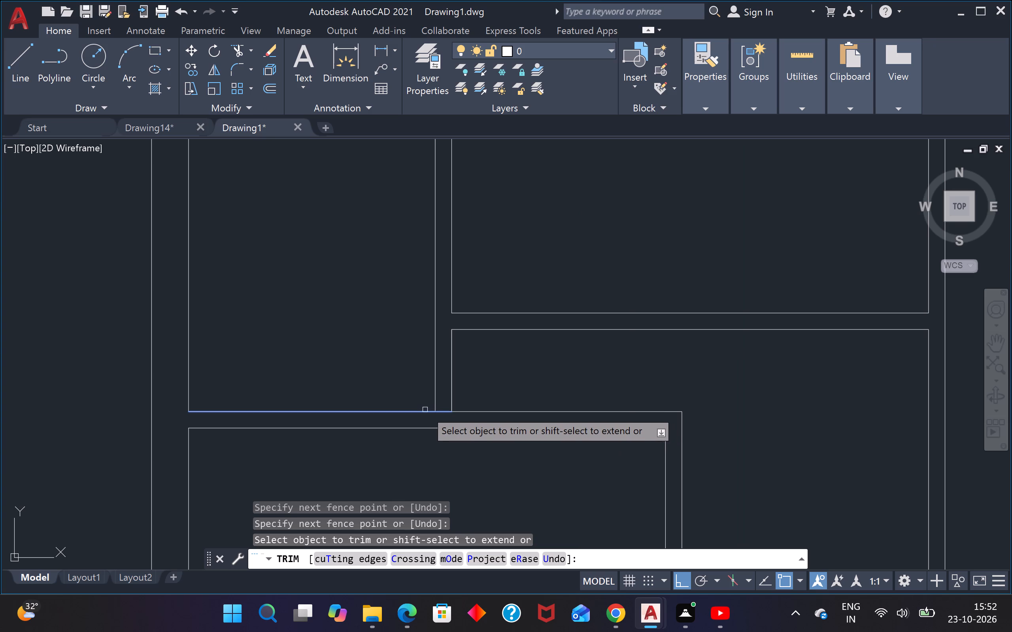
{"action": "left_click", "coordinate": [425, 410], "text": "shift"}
Extend the lower room's bottom wall line across its corridor-side partition, and trim away that partition's two vertical lines.
{"action": "scroll", "coordinate": [469, 404], "scroll_direction": "down", "scroll_amount": 2, "text": "shift"}
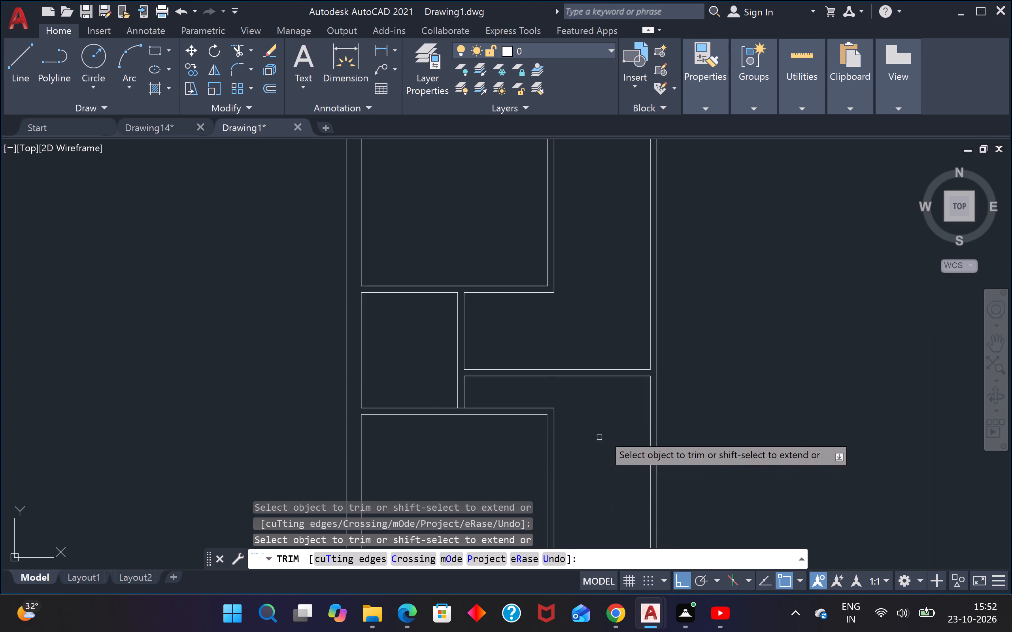
{"action": "scroll", "coordinate": [594, 430], "scroll_direction": "down", "scroll_amount": 3}
{"action": "scroll", "coordinate": [576, 473], "scroll_direction": "up", "scroll_amount": 3}
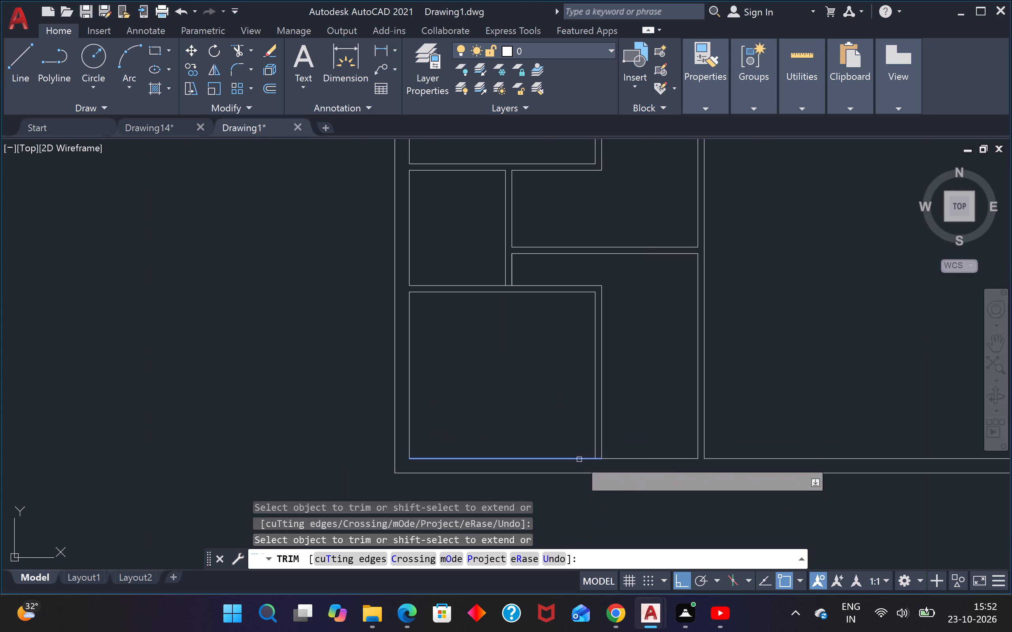
{"action": "left_click", "coordinate": [579, 459], "text": "shift"}
{"action": "left_click", "coordinate": [618, 406]}
{"action": "left_click", "coordinate": [566, 419]}
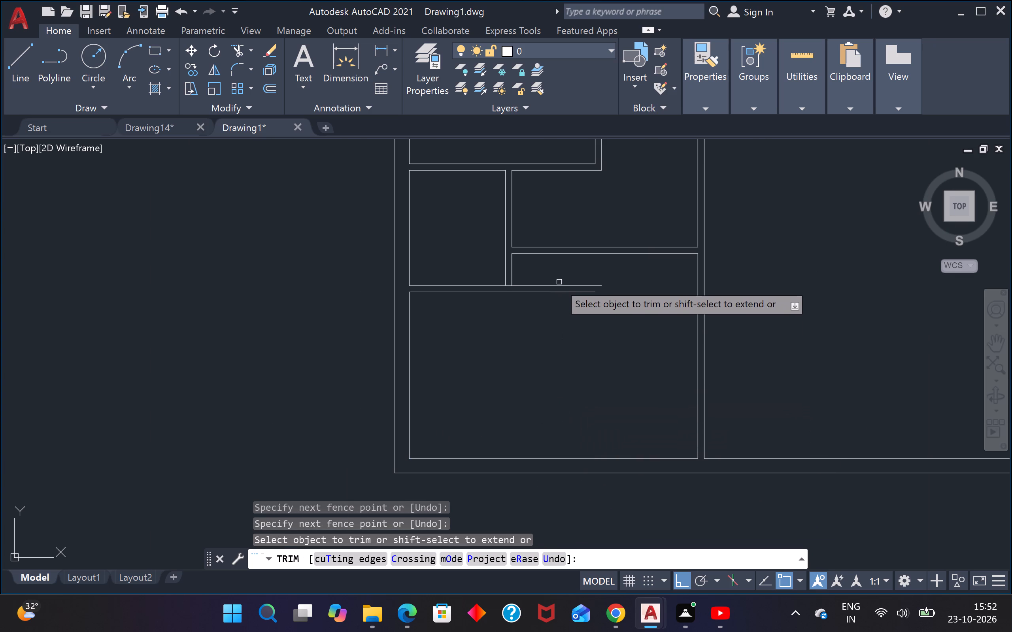
Extend the short partition's corridor-side line down to the lower room's top line, and trim both horizontal lines beyond it.
{"action": "scroll", "coordinate": [517, 286], "scroll_direction": "up", "scroll_amount": 3}
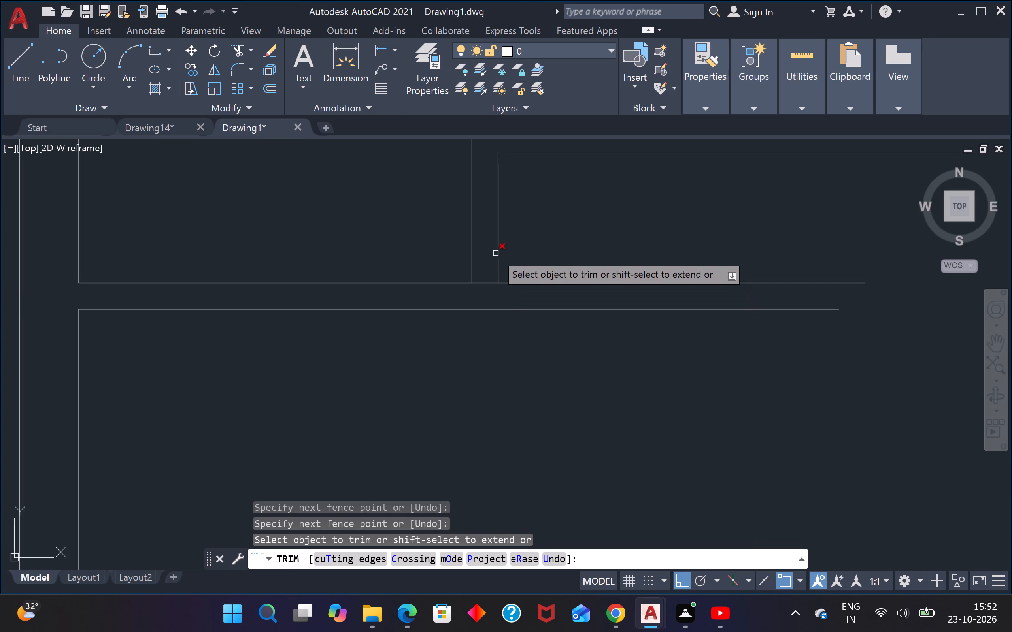
{"action": "left_click", "coordinate": [496, 253], "text": "shift"}
{"action": "left_click", "coordinate": [612, 273]}
{"action": "left_click", "coordinate": [597, 346]}
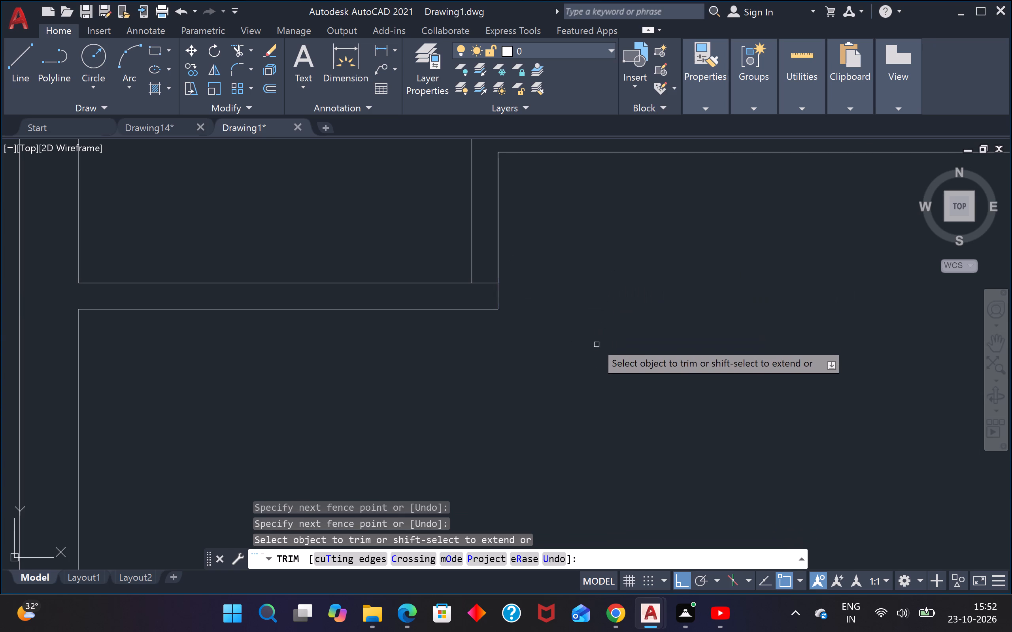
Trim the leftover piece of the middle room's lower edge line between the short partition's two lines.
{"action": "scroll", "coordinate": [598, 332], "scroll_direction": "down", "scroll_amount": 6}
{"action": "scroll", "coordinate": [580, 329], "scroll_direction": "up", "scroll_amount": 7}
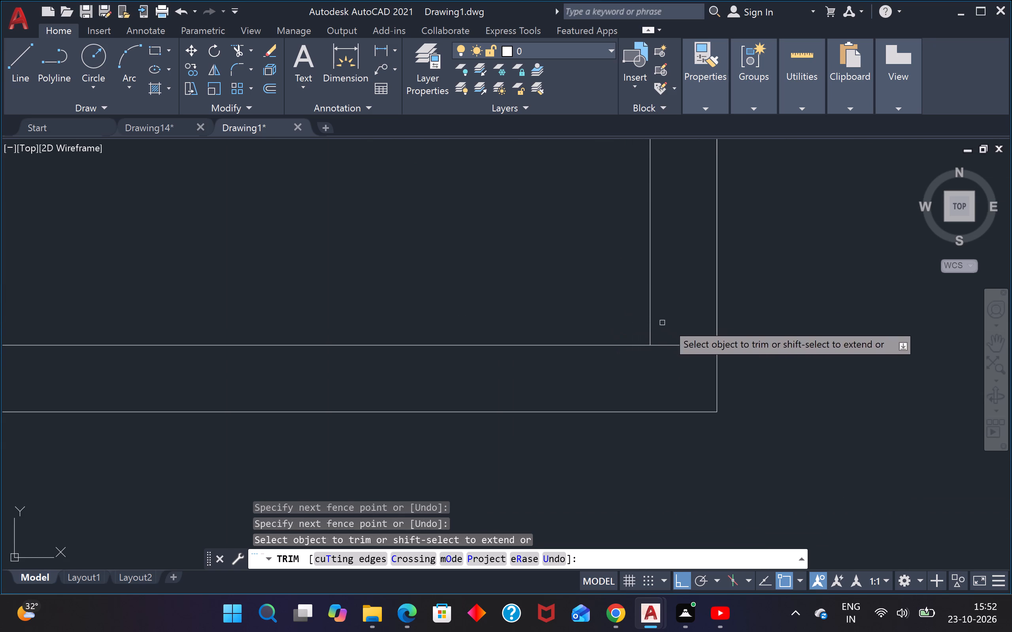
{"action": "left_click", "coordinate": [674, 323]}
{"action": "left_click", "coordinate": [657, 363]}
Extend the cross wall's upper line across the corridor's far partition to that partition's outer line.
{"action": "scroll", "coordinate": [657, 355], "scroll_direction": "down", "scroll_amount": 4}
{"action": "scroll", "coordinate": [670, 293], "scroll_direction": "up", "scroll_amount": 2}
{"action": "scroll", "coordinate": [713, 342], "scroll_direction": "down", "scroll_amount": 3}
{"action": "scroll", "coordinate": [763, 401], "scroll_direction": "down", "scroll_amount": 2}
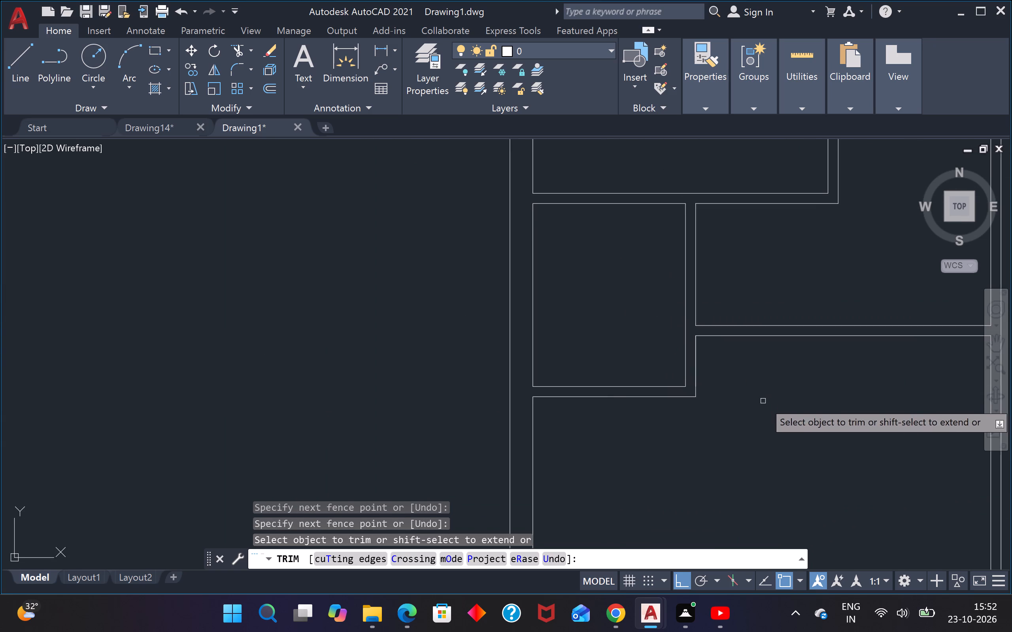
{"action": "scroll", "coordinate": [763, 401], "scroll_direction": "down", "scroll_amount": 2}
{"action": "scroll", "coordinate": [816, 457], "scroll_direction": "up", "scroll_amount": 3}
{"action": "scroll", "coordinate": [787, 396], "scroll_direction": "down", "scroll_amount": 2}
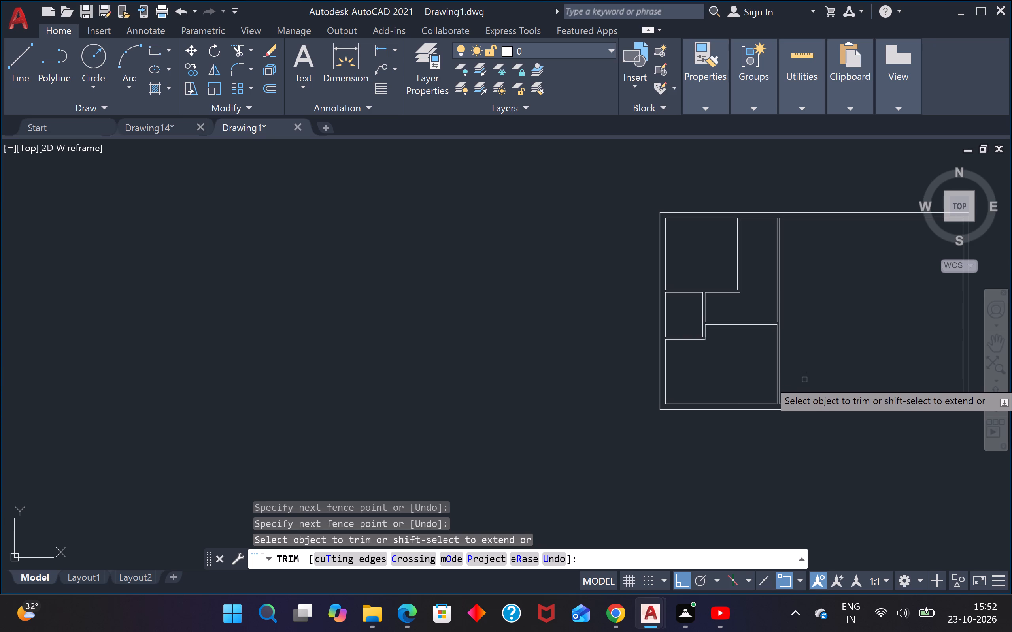
{"action": "scroll", "coordinate": [771, 308], "scroll_direction": "up", "scroll_amount": 3}
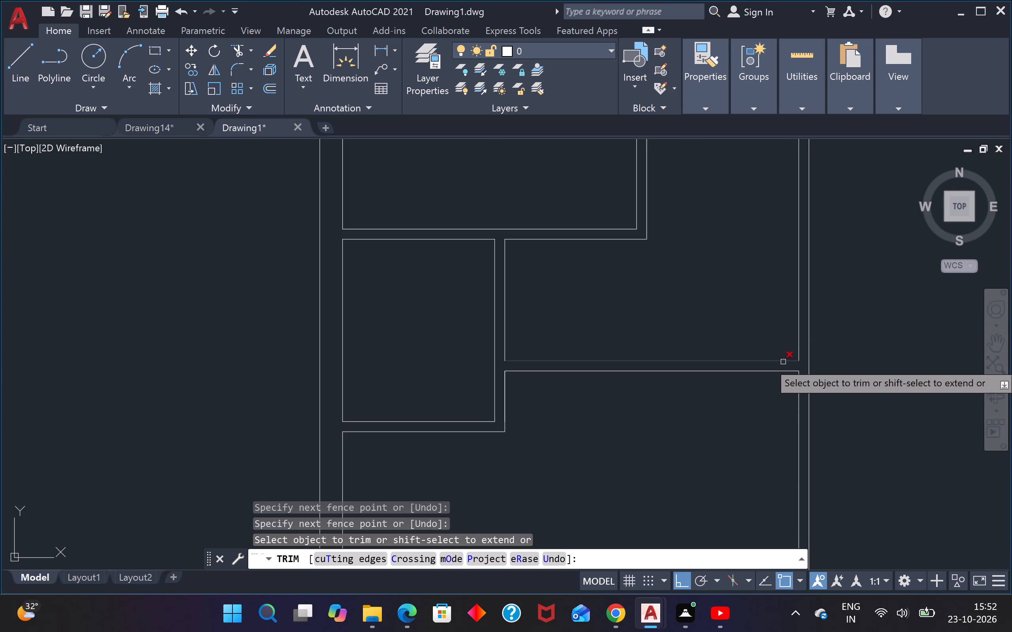
{"action": "left_click", "coordinate": [784, 359], "text": "shift"}
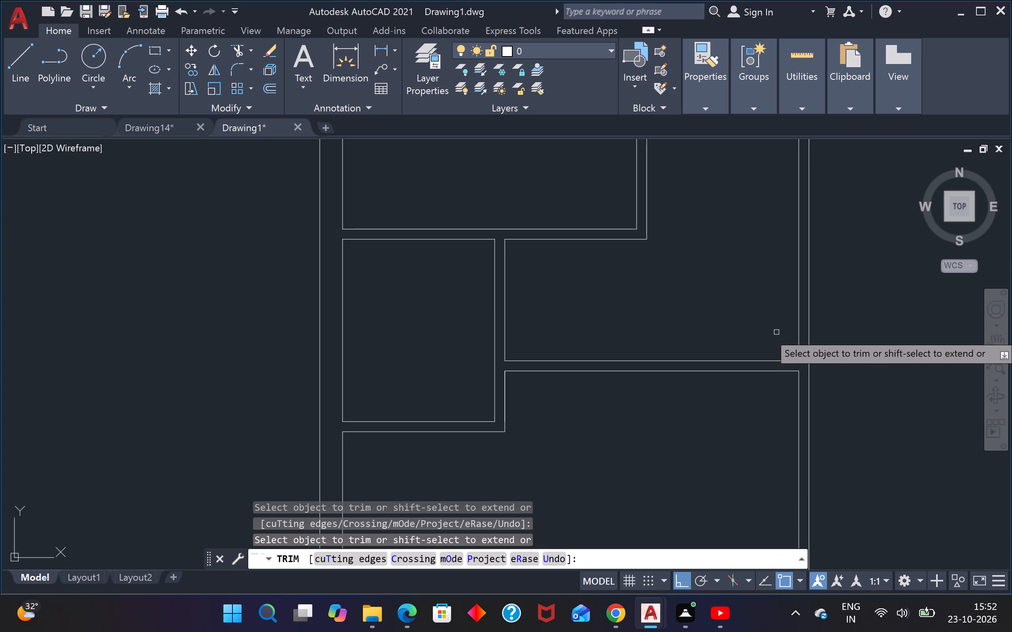
{"action": "scroll", "coordinate": [772, 302], "scroll_direction": "down", "scroll_amount": 3}
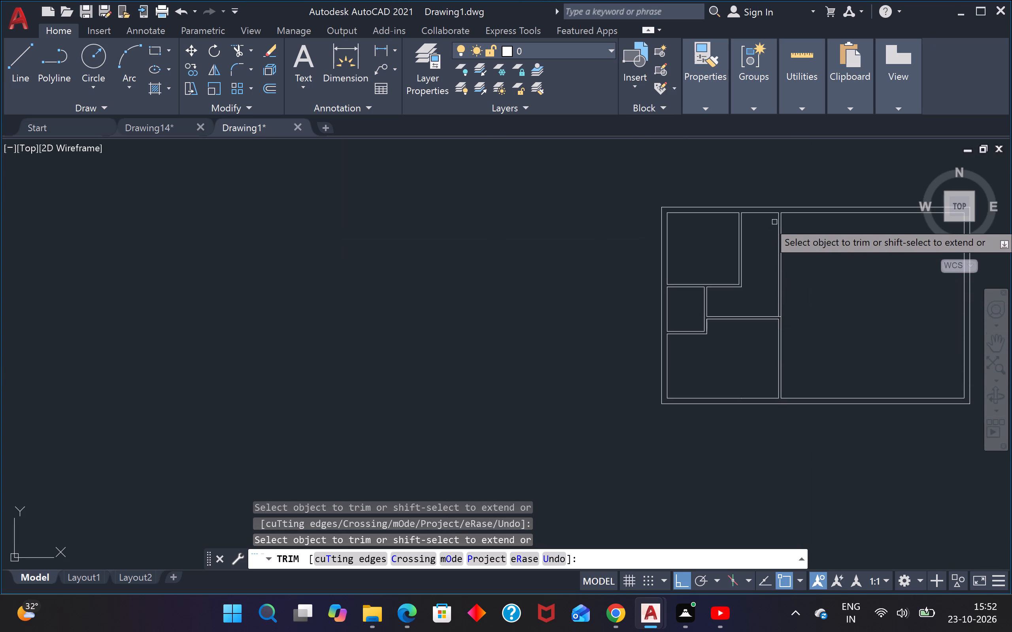
{"action": "scroll", "coordinate": [774, 218], "scroll_direction": "up", "scroll_amount": 2}
{"action": "key", "text": "Escape"}
{"action": "key", "text": "Escape"}
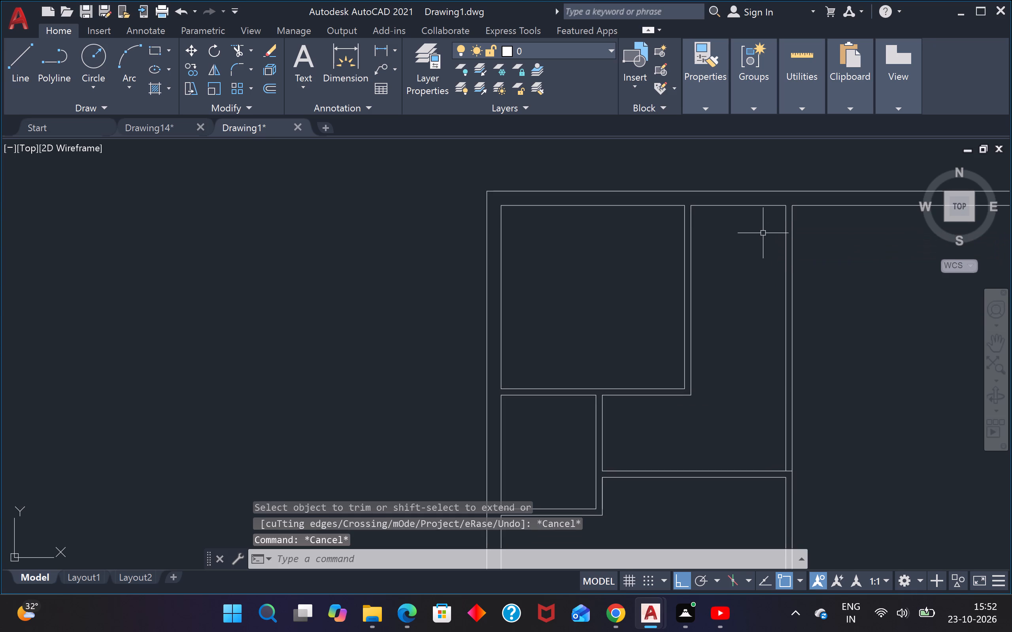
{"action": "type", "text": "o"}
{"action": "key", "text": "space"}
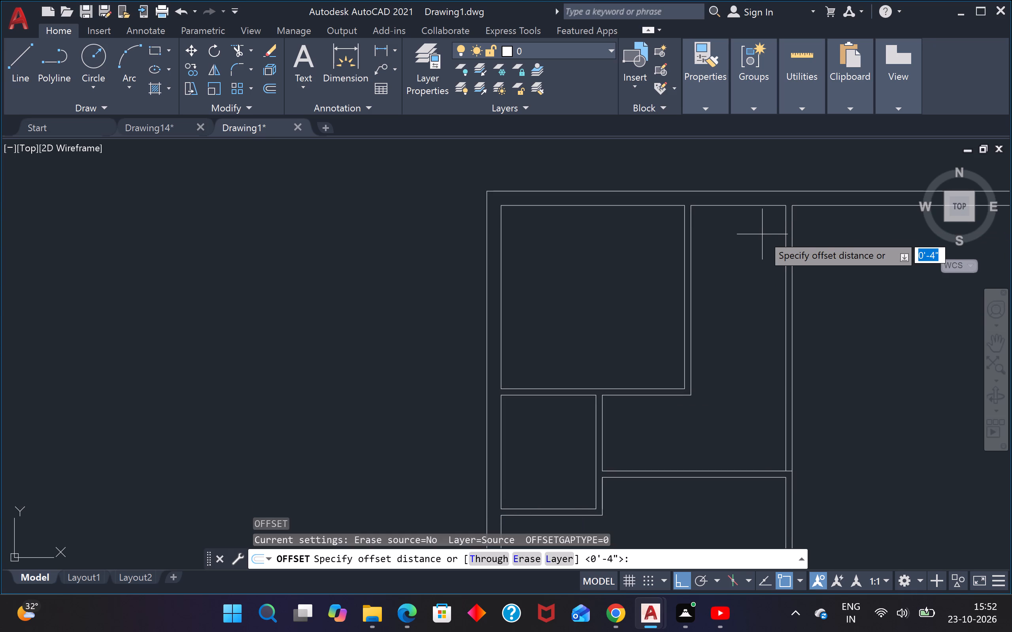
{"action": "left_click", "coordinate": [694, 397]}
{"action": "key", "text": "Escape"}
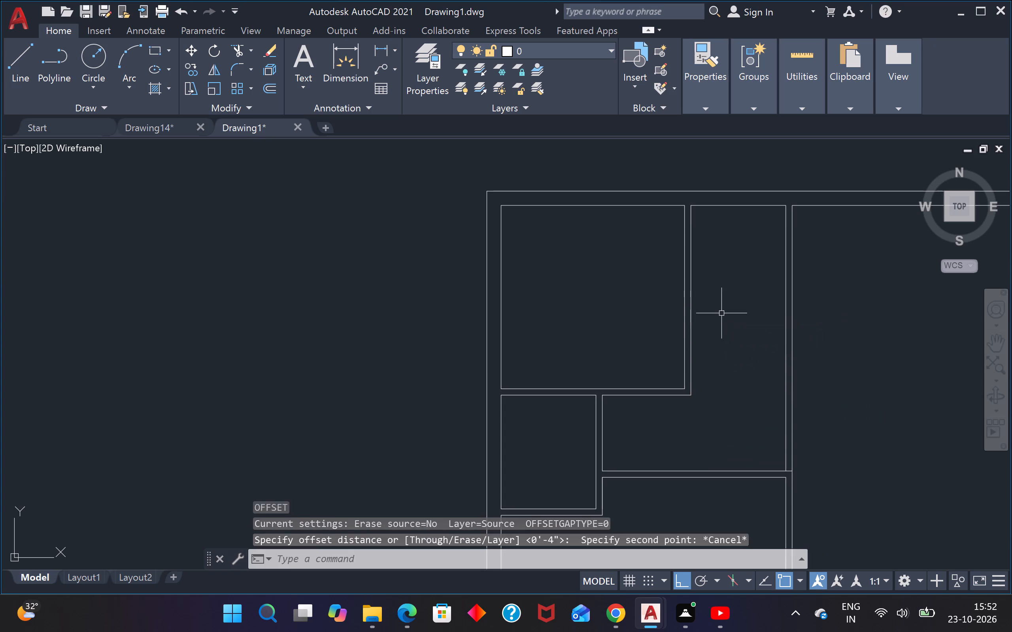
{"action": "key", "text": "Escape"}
Draw a line 1' up from the upper room's lower right outer partition corner, then horizontally right past the corridor's far partition.
{"action": "type", "text": "l"}
{"action": "key", "text": "space"}
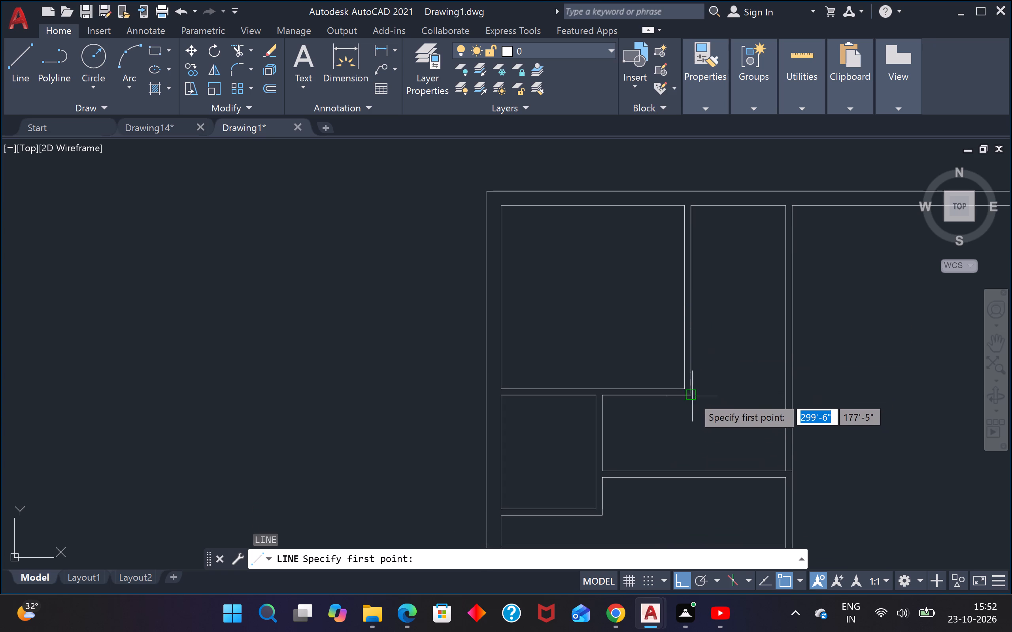
{"action": "left_click", "coordinate": [691, 394]}
{"action": "type", "text": "1'"}
{"action": "key", "text": "Return"}
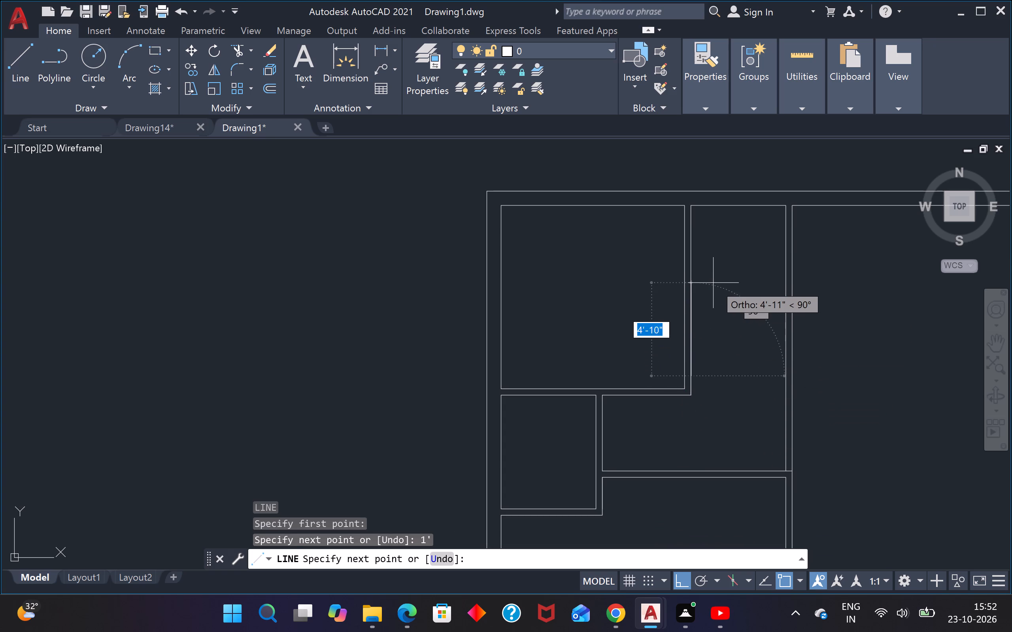
{"action": "left_click", "coordinate": [821, 374]}
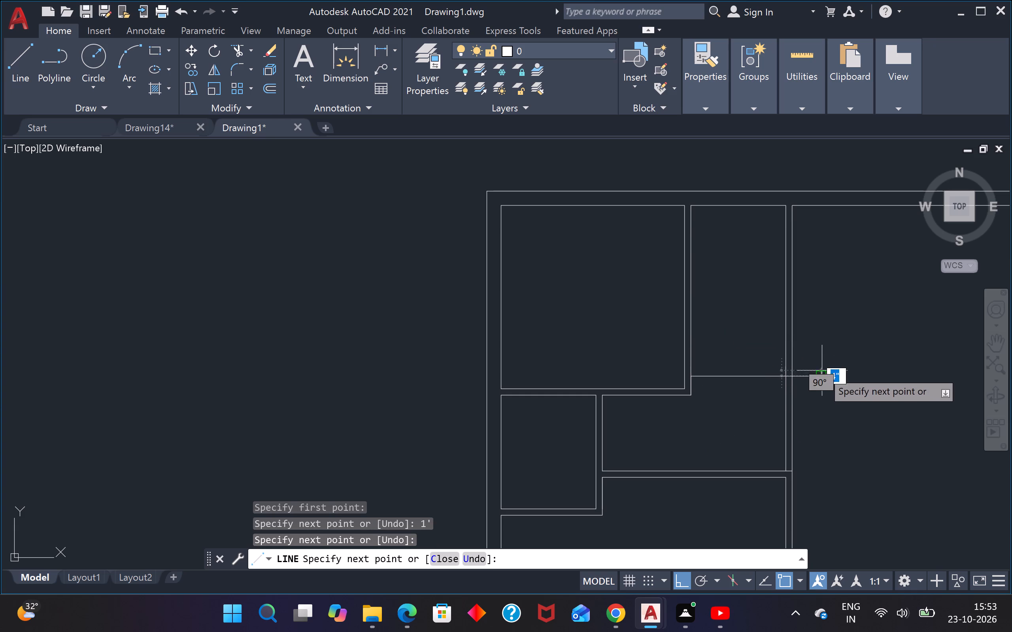
{"action": "key", "text": "Escape"}
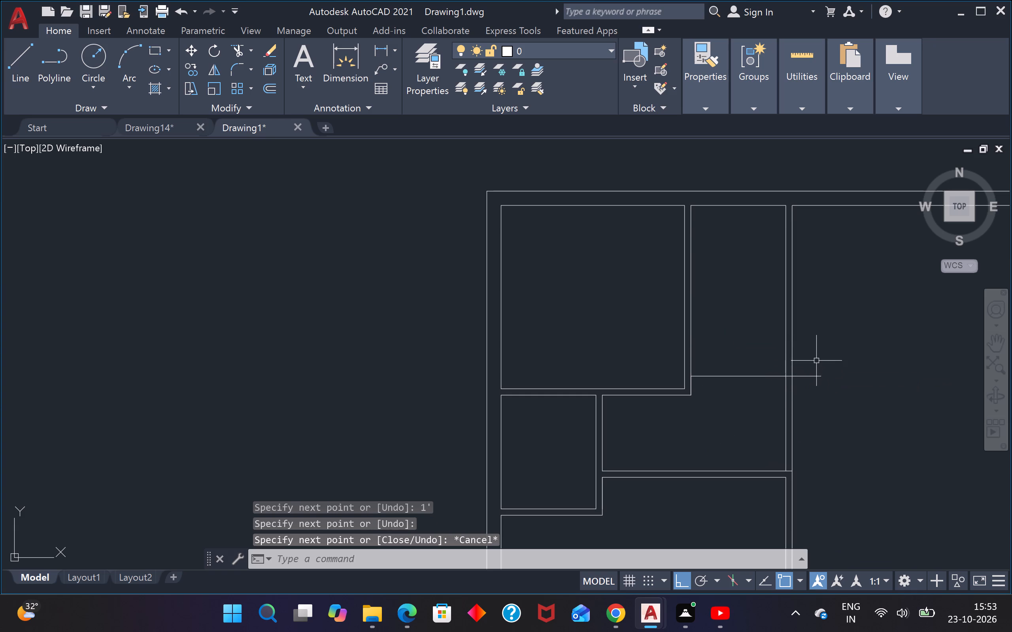
Trim the new horizontal line back to the near line of the corridor's far partition.
{"action": "type", "text": "tr"}
{"action": "key", "text": "space"}
{"action": "left_click", "coordinate": [817, 361]}
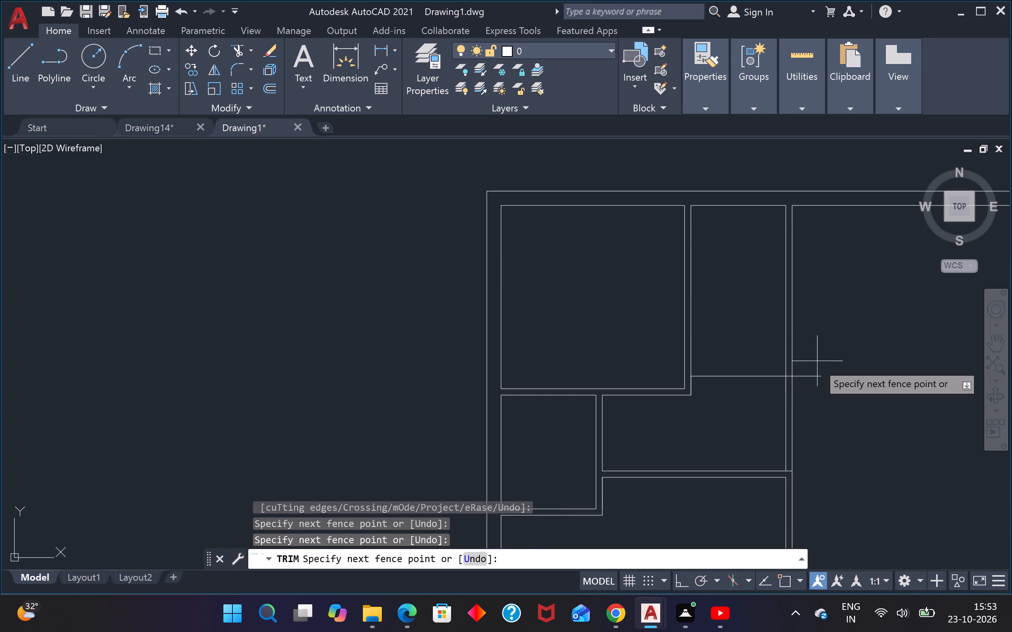
{"action": "left_click", "coordinate": [806, 385]}
{"action": "scroll", "coordinate": [782, 374], "scroll_direction": "up", "scroll_amount": 3}
{"action": "left_click", "coordinate": [807, 384]}
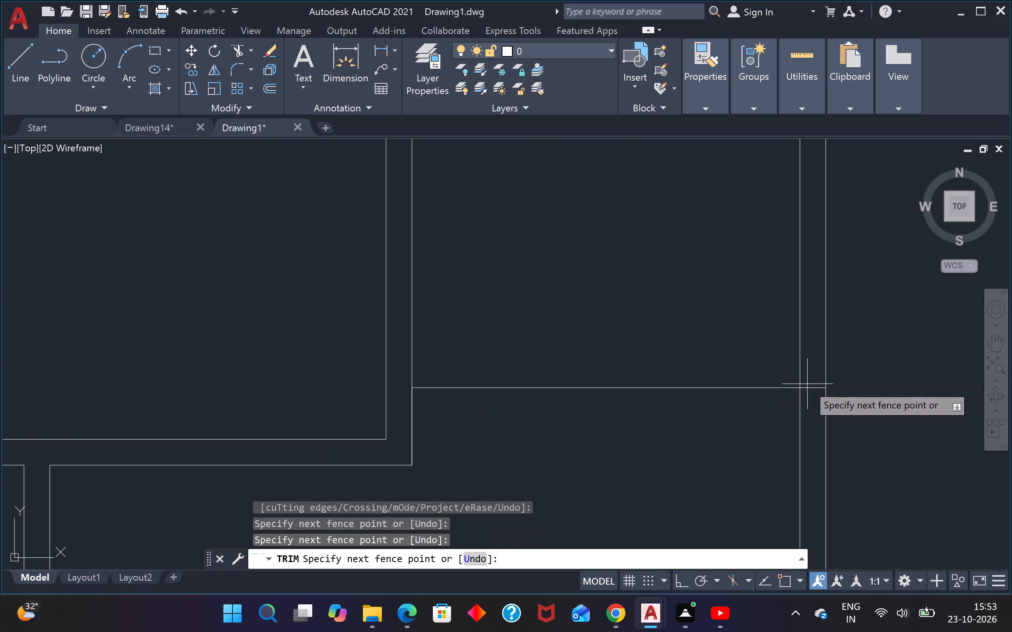
{"action": "left_click", "coordinate": [807, 401]}
{"action": "key", "text": "Escape"}
{"action": "key", "text": "Escape"}
Offset the new horizontal line across the upper corridor 4" upward.
{"action": "type", "text": "o"}
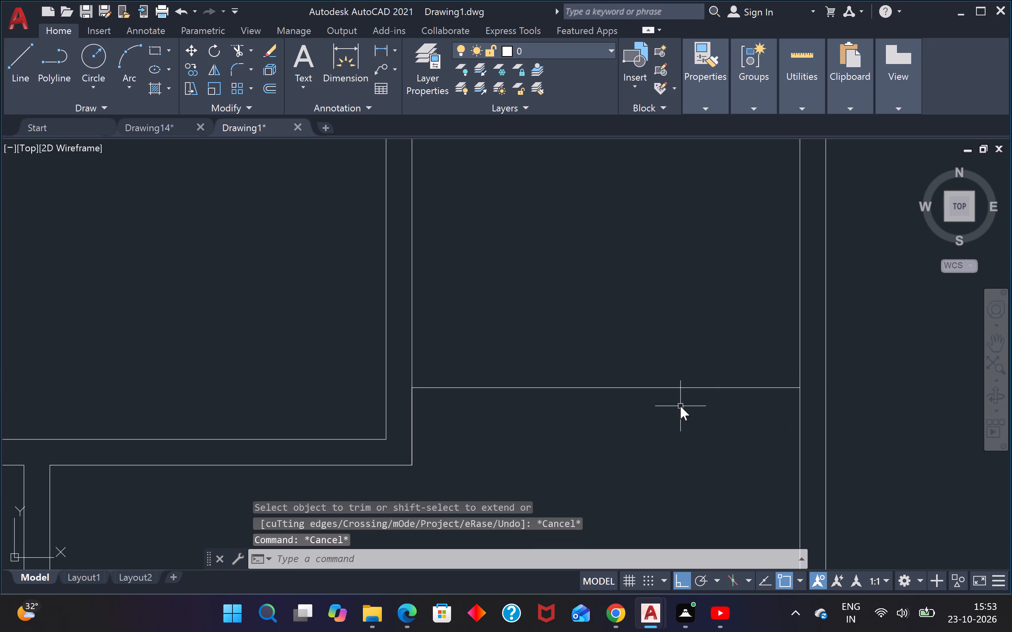
{"action": "key", "text": "space"}
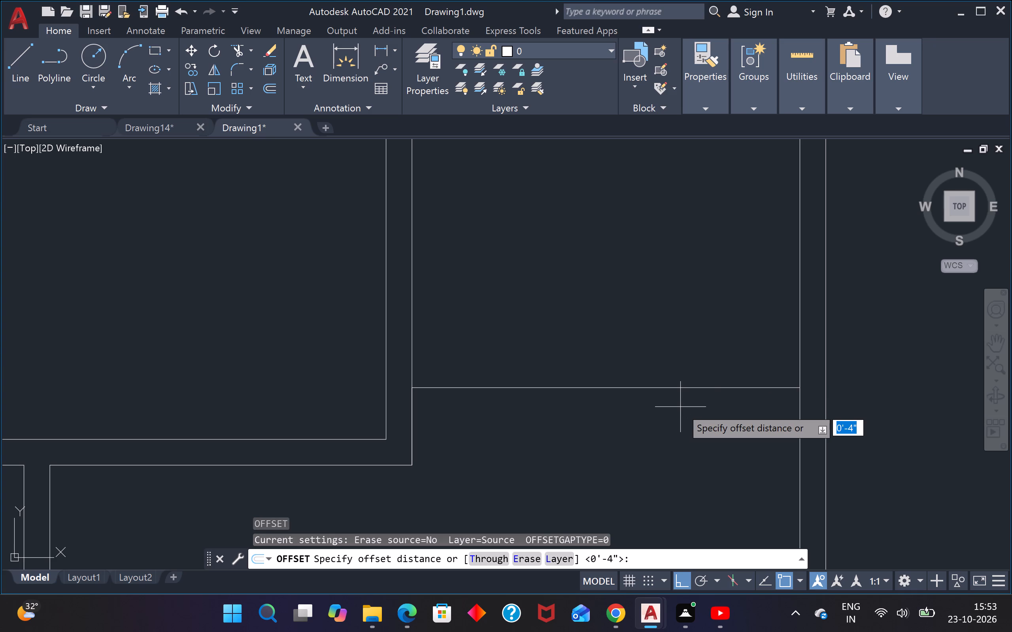
{"action": "type", "text": "4\""}
{"action": "key", "text": "Return"}
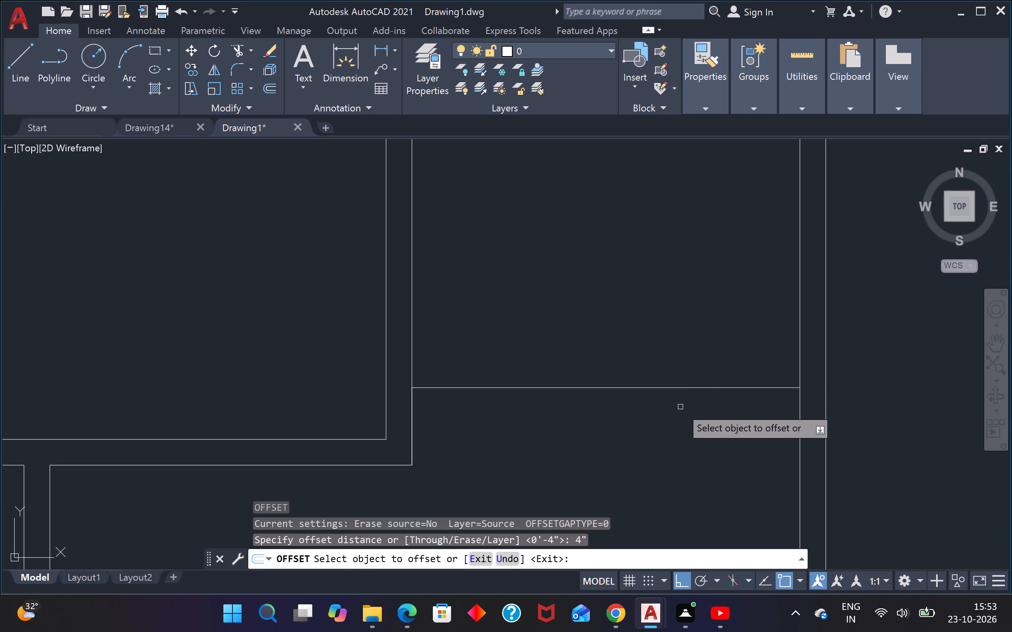
{"action": "left_click", "coordinate": [708, 386]}
{"action": "left_click", "coordinate": [704, 340]}
{"action": "key", "text": "Escape"}
{"action": "key", "text": "Escape"}
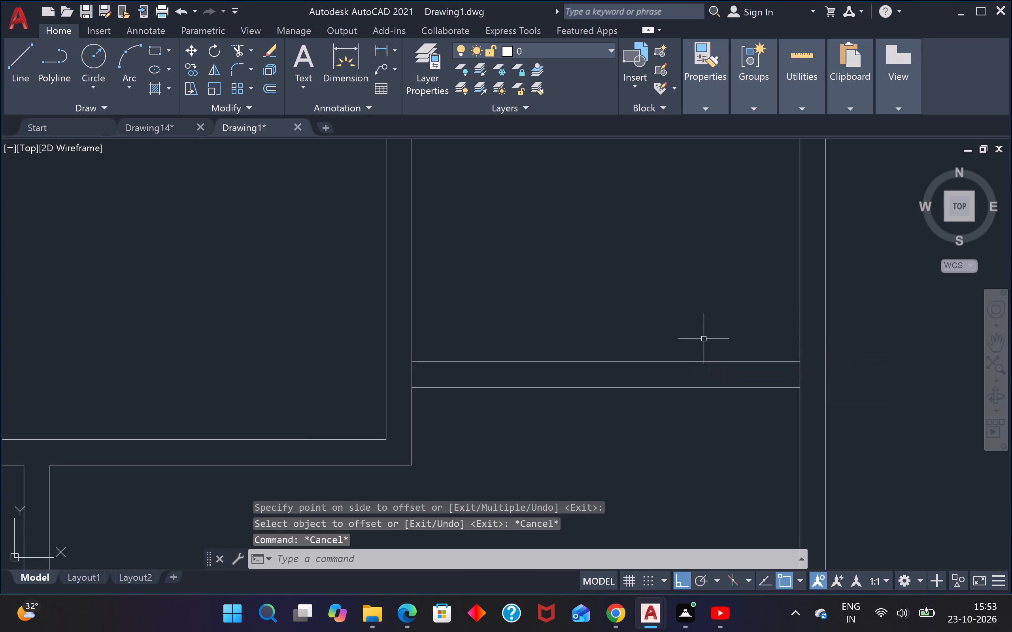
Trim the partition lines between the two lines of the new cross wall at both of its ends.
{"action": "type", "text": "tr"}
{"action": "key", "text": "space"}
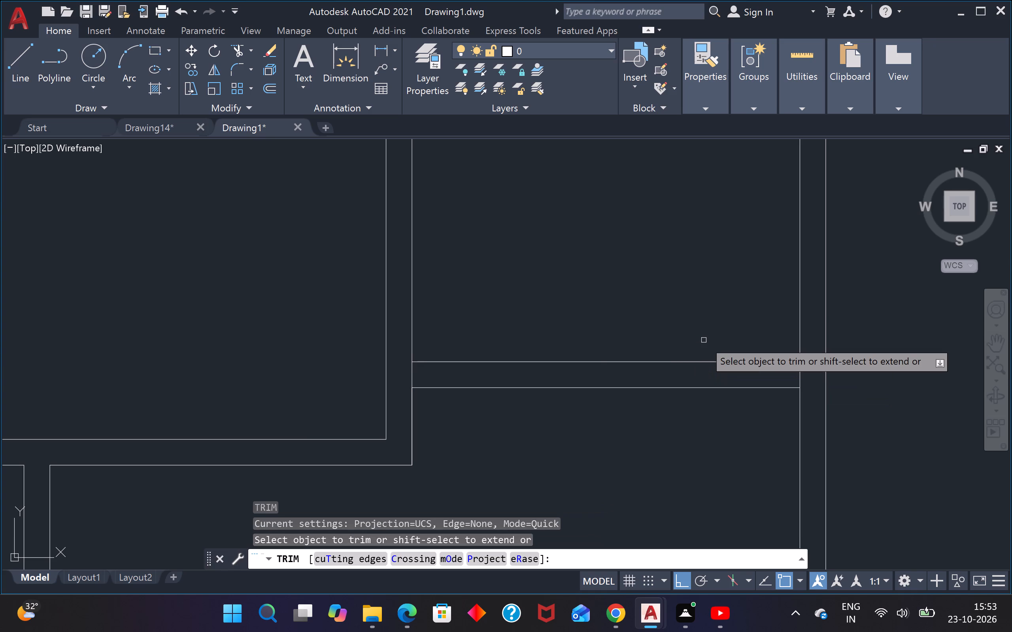
{"action": "left_click", "coordinate": [406, 376]}
{"action": "left_click_drag", "start_coordinate": [432, 375], "coordinate": [436, 374]}
{"action": "left_click", "coordinate": [800, 374]}
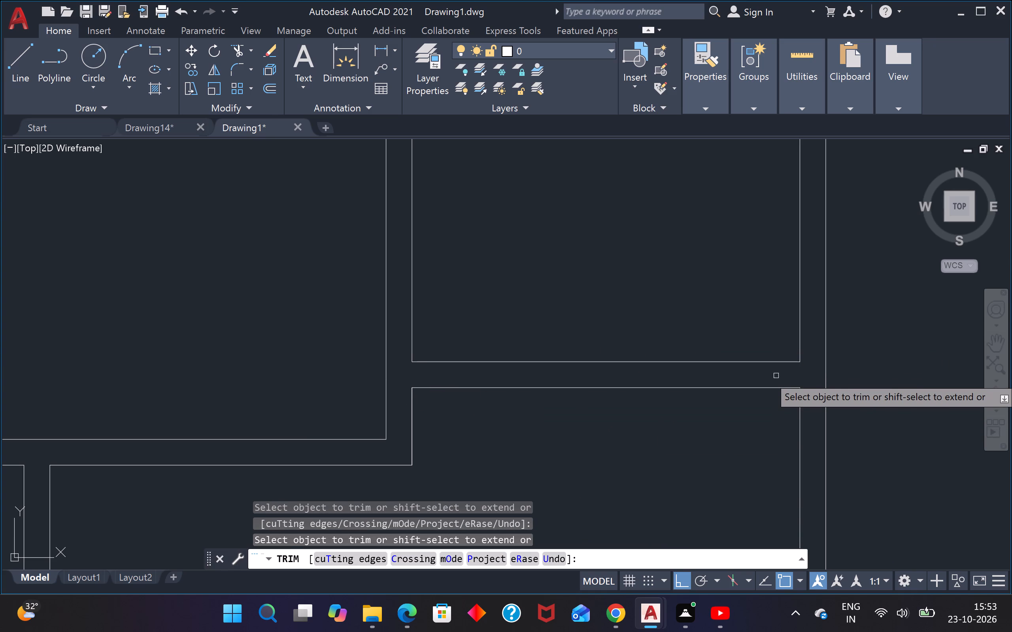
{"action": "scroll", "coordinate": [785, 376], "scroll_direction": "down", "scroll_amount": 2}
{"action": "scroll", "coordinate": [790, 386], "scroll_direction": "up", "scroll_amount": 1}
{"action": "left_click", "coordinate": [763, 411]}
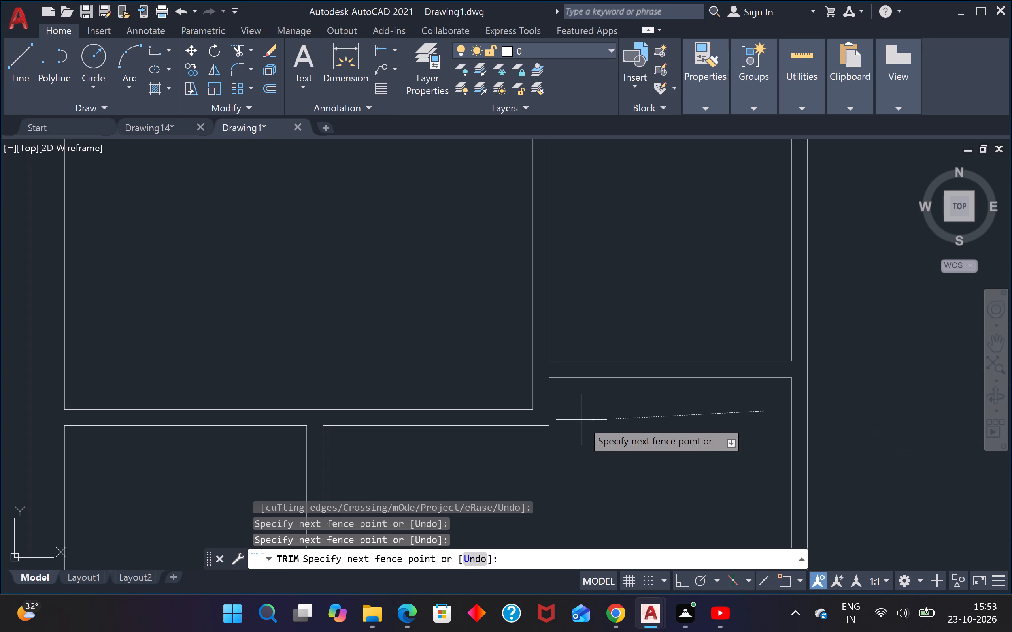
{"action": "key", "text": "Escape"}
Extend the new cross wall's lower line to the outer line of the corridor's far partition.
{"action": "key", "text": "space"}
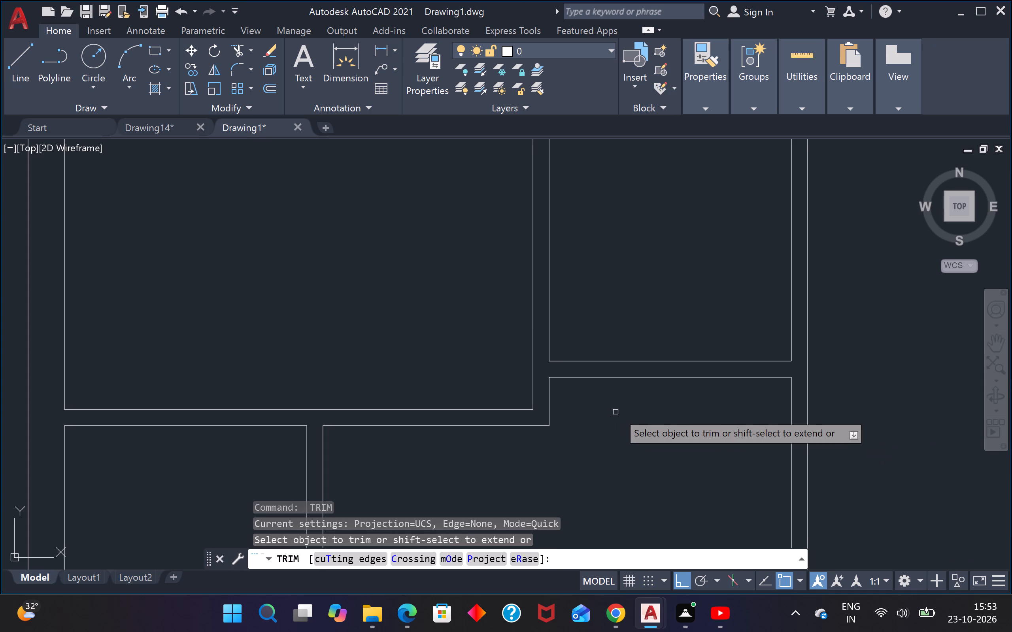
{"action": "left_click", "coordinate": [774, 378], "text": "shift"}
Trim away both far partition lines crossing the corridor between the upper and lower cross walls.
{"action": "scroll", "coordinate": [783, 379], "scroll_direction": "down", "scroll_amount": 4}
{"action": "scroll", "coordinate": [776, 427], "scroll_direction": "up", "scroll_amount": 3}
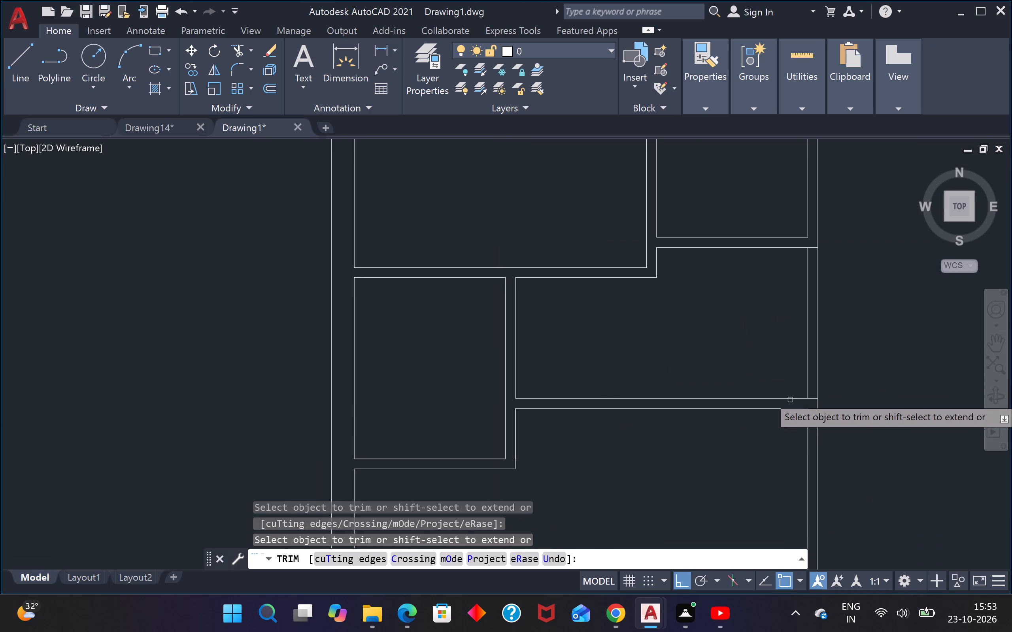
{"action": "left_click_drag", "start_coordinate": [705, 319], "coordinate": [719, 319]}
{"action": "left_click", "coordinate": [951, 331]}
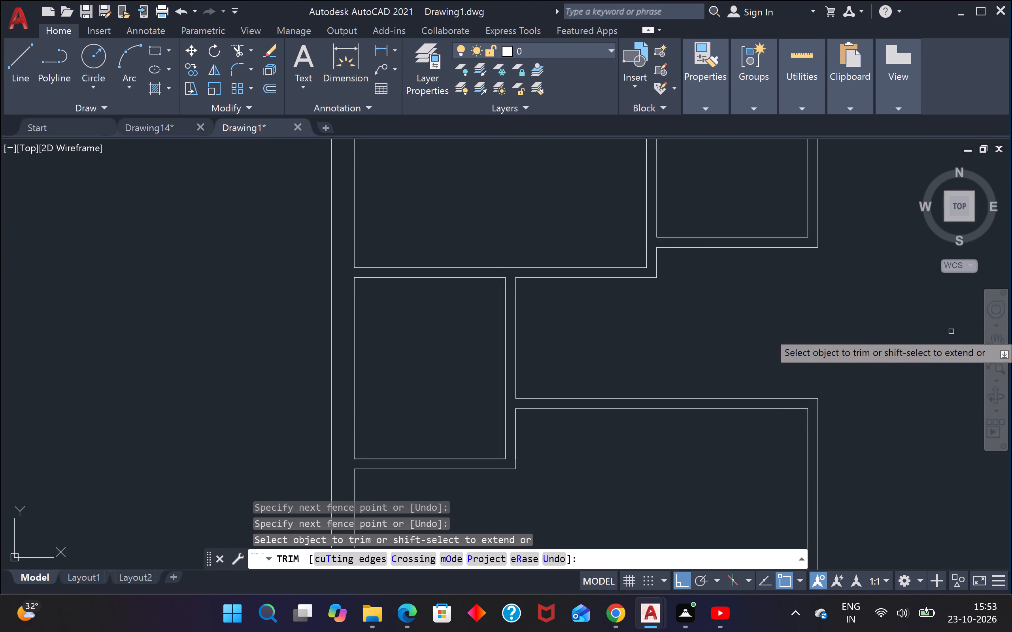
{"action": "scroll", "coordinate": [915, 328], "scroll_direction": "down", "scroll_amount": 4}
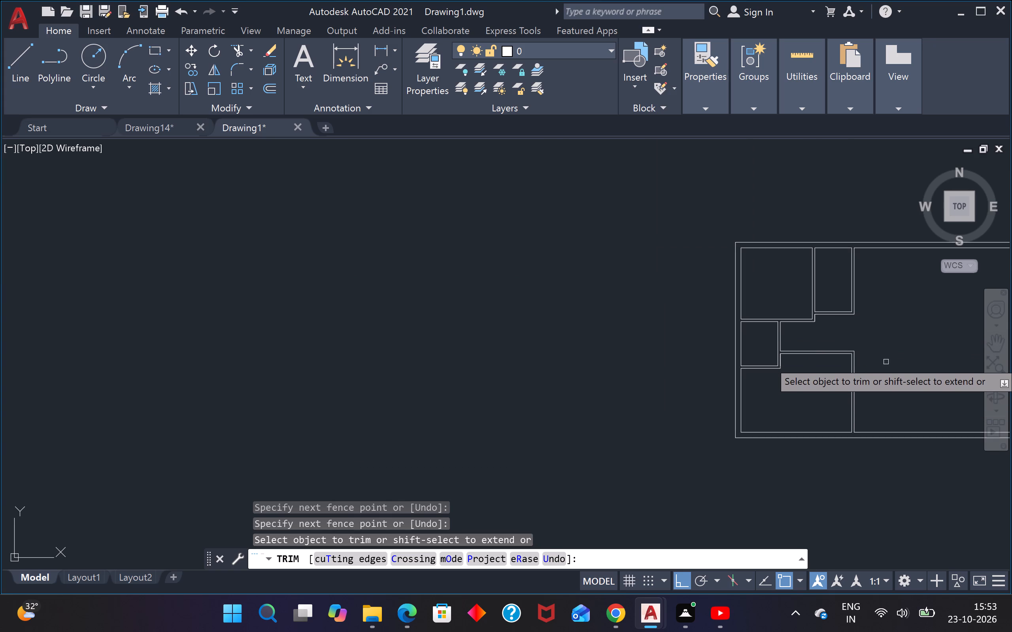
{"action": "scroll", "coordinate": [886, 276], "scroll_direction": "down", "scroll_amount": 2}
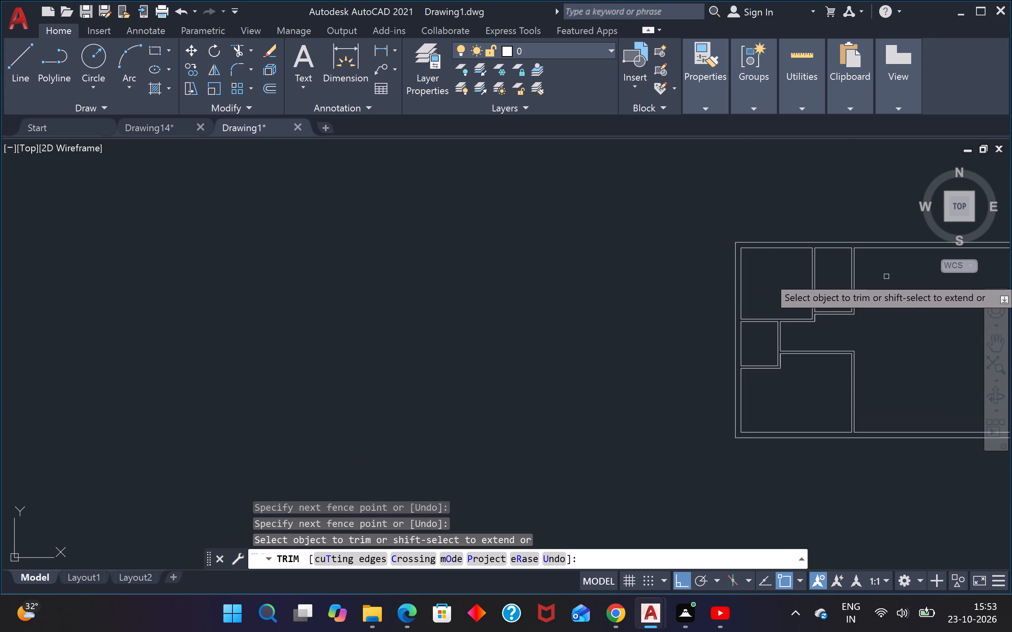
{"action": "scroll", "coordinate": [886, 277], "scroll_direction": "down", "scroll_amount": 2}
{"action": "scroll", "coordinate": [903, 299], "scroll_direction": "up", "scroll_amount": 2}
{"action": "scroll", "coordinate": [901, 292], "scroll_direction": "down", "scroll_amount": 2}
{"action": "middle_click_drag", "start_coordinate": [927, 287], "coordinate": [739, 317]}
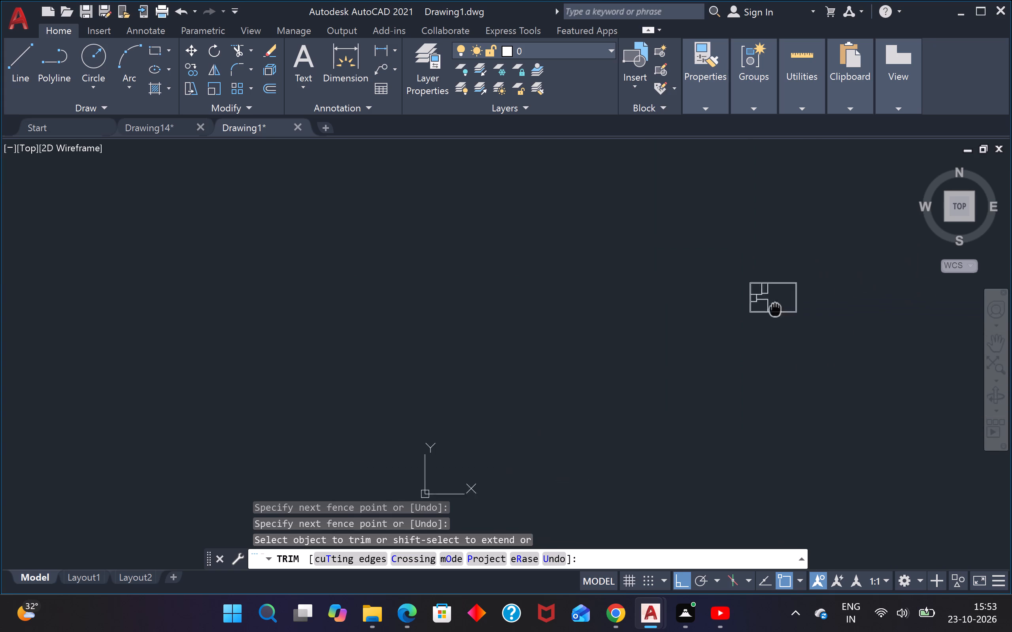
{"action": "middle_click_drag", "start_coordinate": [739, 317], "coordinate": [552, 368]}
{"action": "scroll", "coordinate": [536, 378], "scroll_direction": "up", "scroll_amount": 4}
{"action": "middle_click_drag", "start_coordinate": [495, 352], "coordinate": [495, 352]}
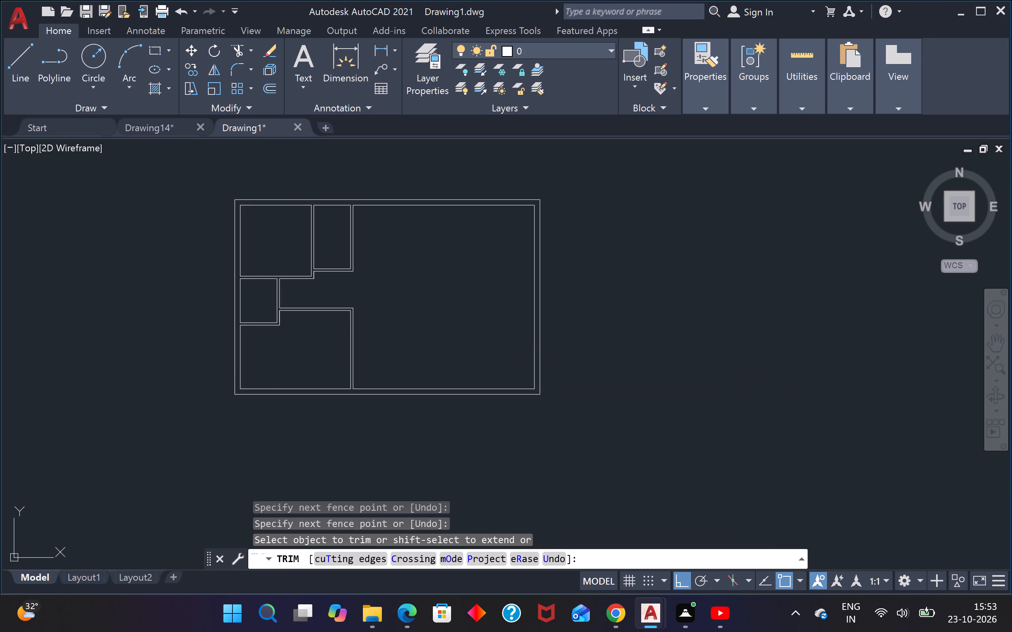
{"action": "middle_click_drag", "start_coordinate": [495, 352], "coordinate": [487, 352]}
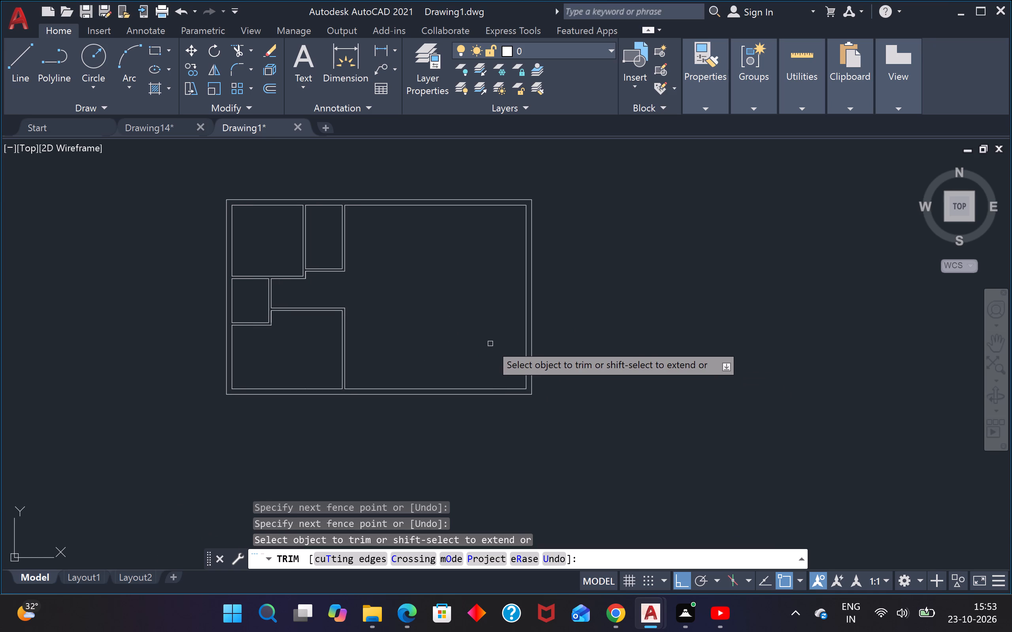
{"action": "middle_click_drag", "start_coordinate": [463, 342], "coordinate": [562, 337]}
{"action": "key", "text": "Escape"}
{"action": "key", "text": "Escape"}
{"action": "key", "text": "Escape"}
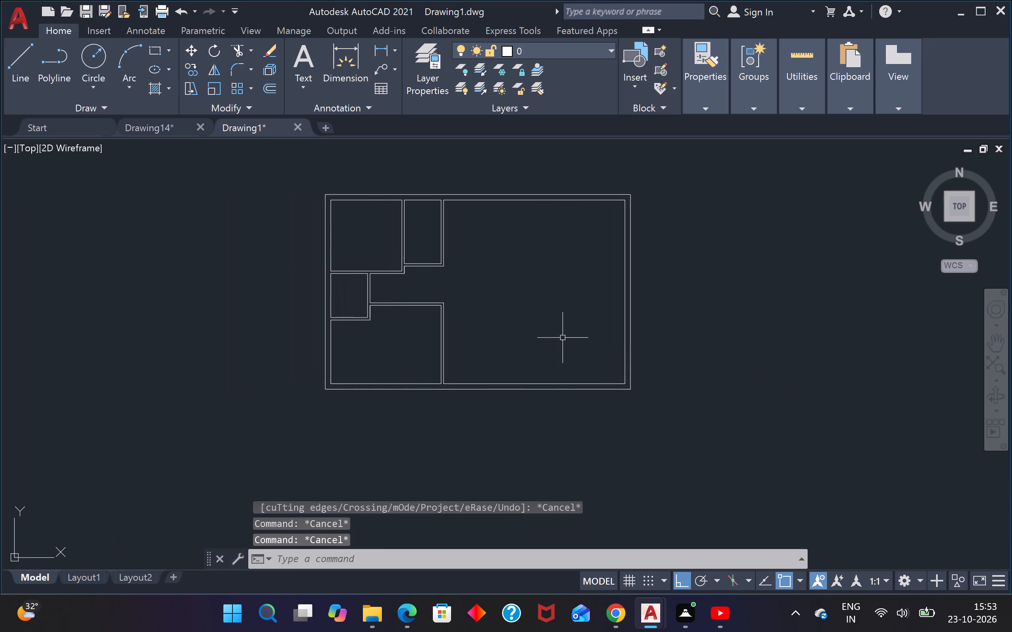
Offset the inner line of the plan's right outer wall 10' to the left.
{"action": "type", "text": "o"}
{"action": "key", "text": "space"}
{"action": "type", "text": "10'"}
{"action": "key", "text": "Return"}
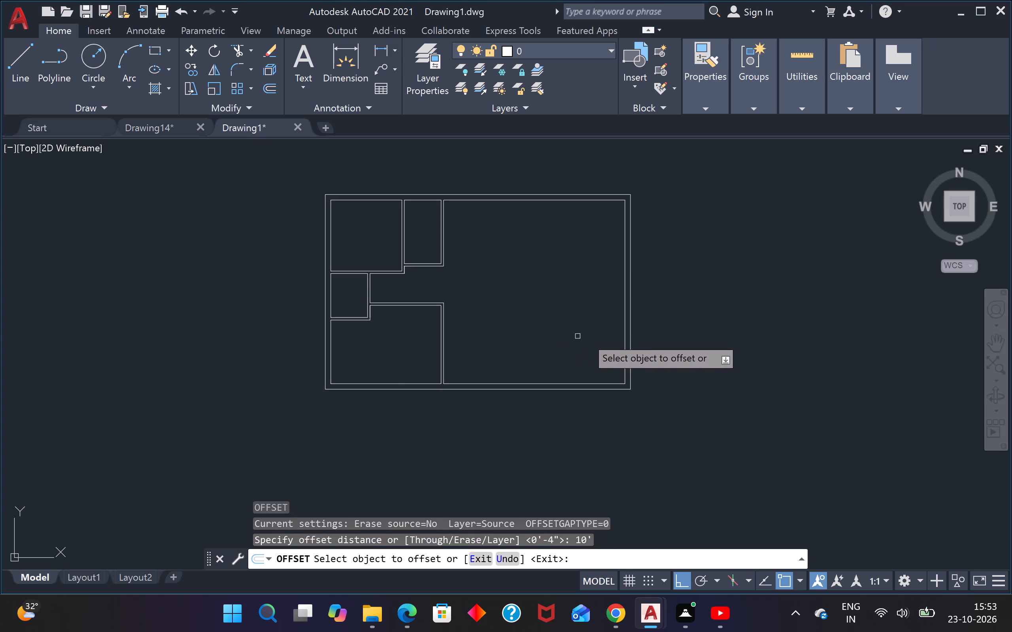
{"action": "left_click", "coordinate": [623, 337]}
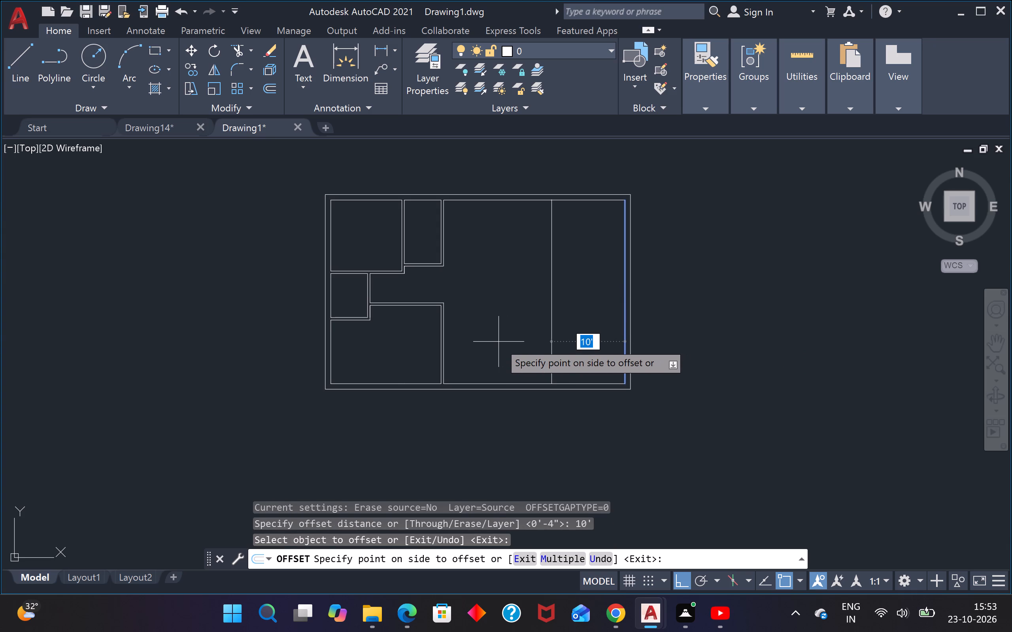
{"action": "left_click", "coordinate": [498, 342]}
{"action": "key", "text": "Escape"}
{"action": "key", "text": "Escape"}
Offset the new vertical line 4" to the left to form the right-hand partition.
{"action": "type", "text": "o"}
{"action": "key", "text": "space"}
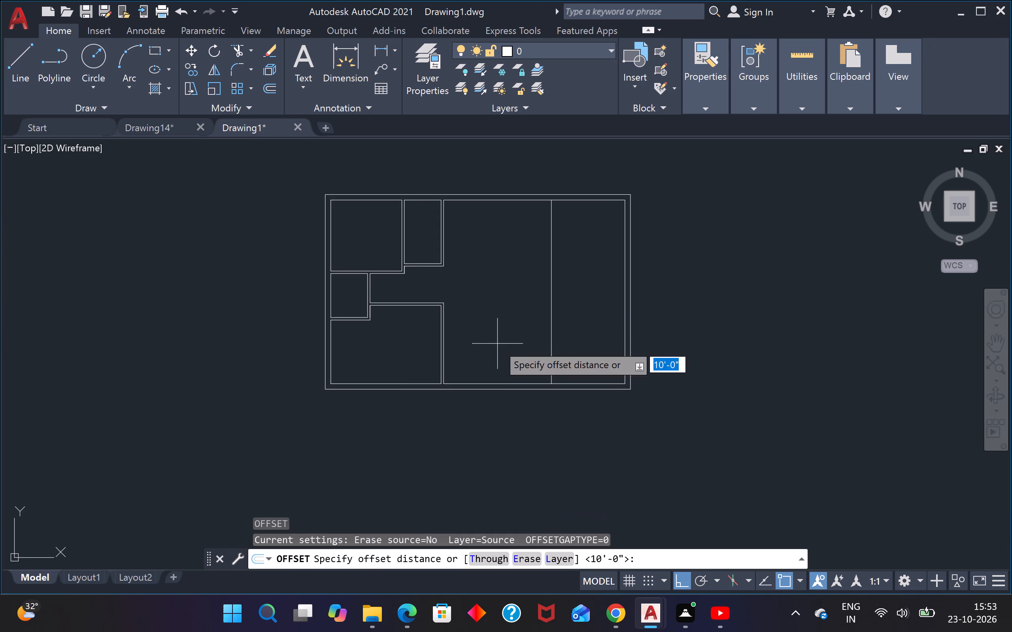
{"action": "type", "text": "4\""}
{"action": "key", "text": "Return"}
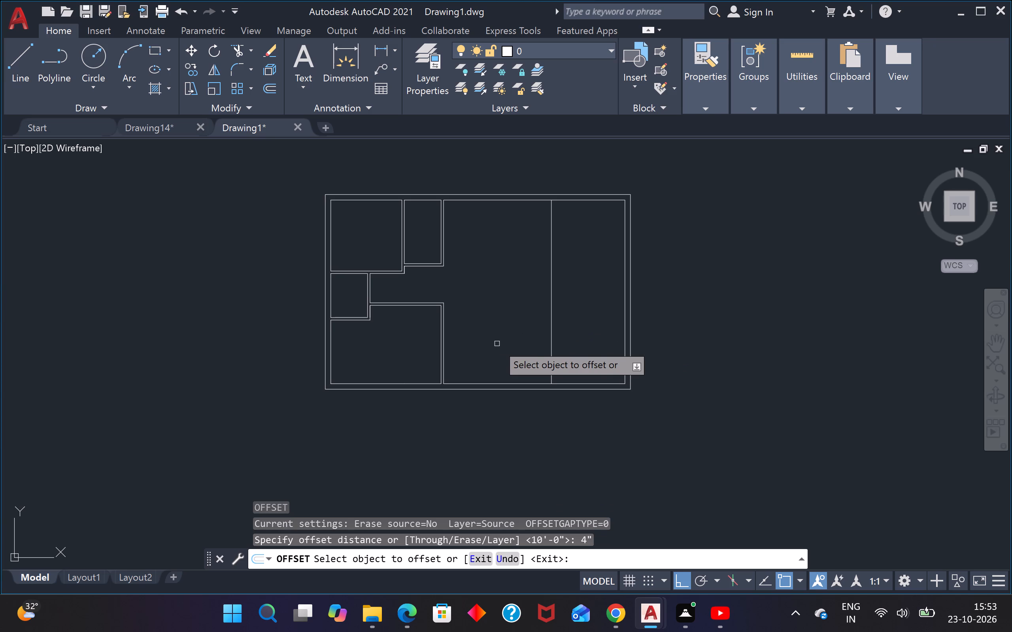
{"action": "left_click", "coordinate": [552, 343]}
{"action": "left_click", "coordinate": [506, 337]}
{"action": "key", "text": "Escape"}
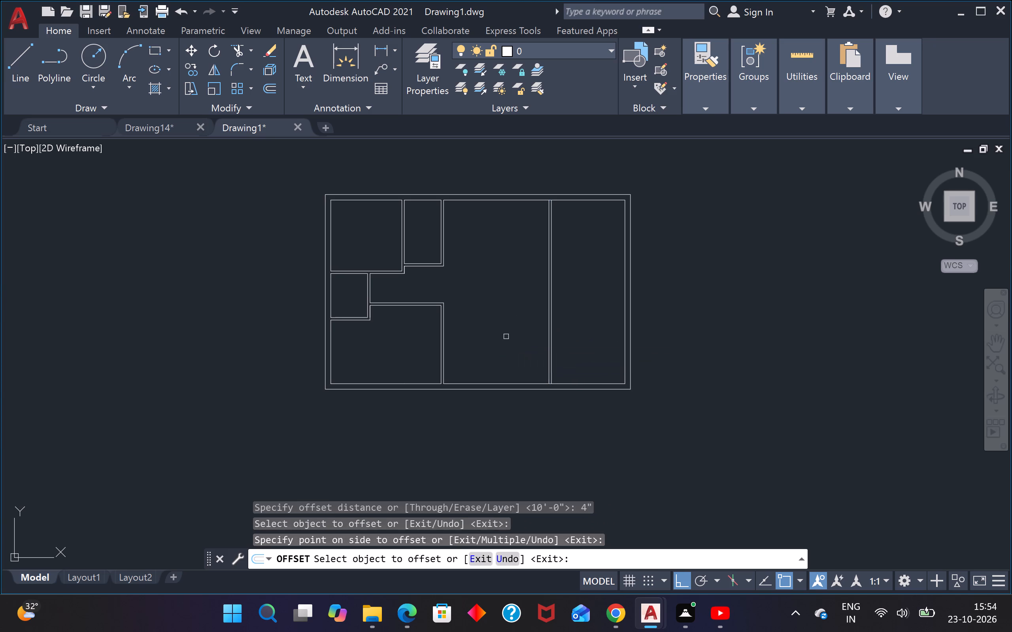
{"action": "key", "text": "Escape"}
{"action": "key", "text": "Escape"}
{"action": "key", "text": "Escape"}
Set the Offset distance to 10'.
{"action": "key", "text": "o"}
{"action": "key", "text": "space"}
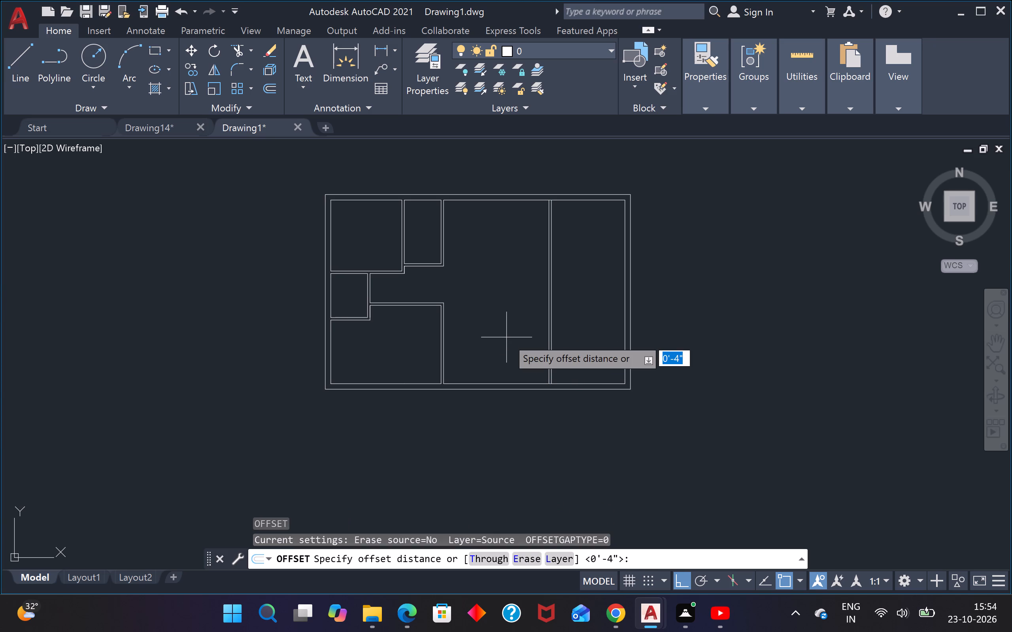
{"action": "type", "text": "10'"}
{"action": "key", "text": "Return"}
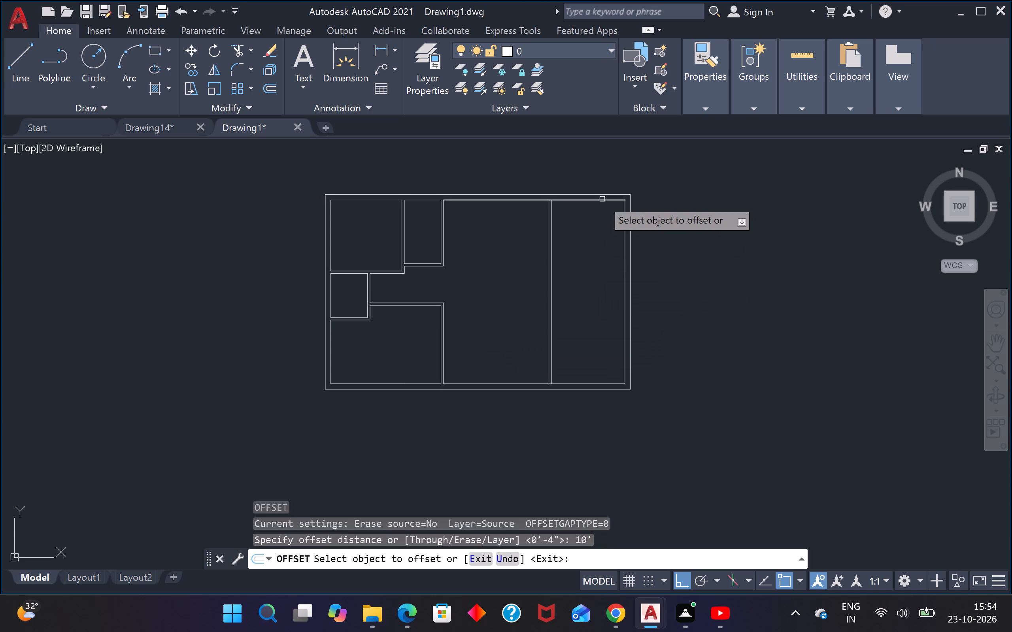
{"action": "key", "text": "Escape"}
{"action": "key", "text": "Escape"}
Trim the inner lines of the top and bottom outer walls between the new vertical partition's two lines.
{"action": "type", "text": "tr"}
{"action": "key", "text": "space"}
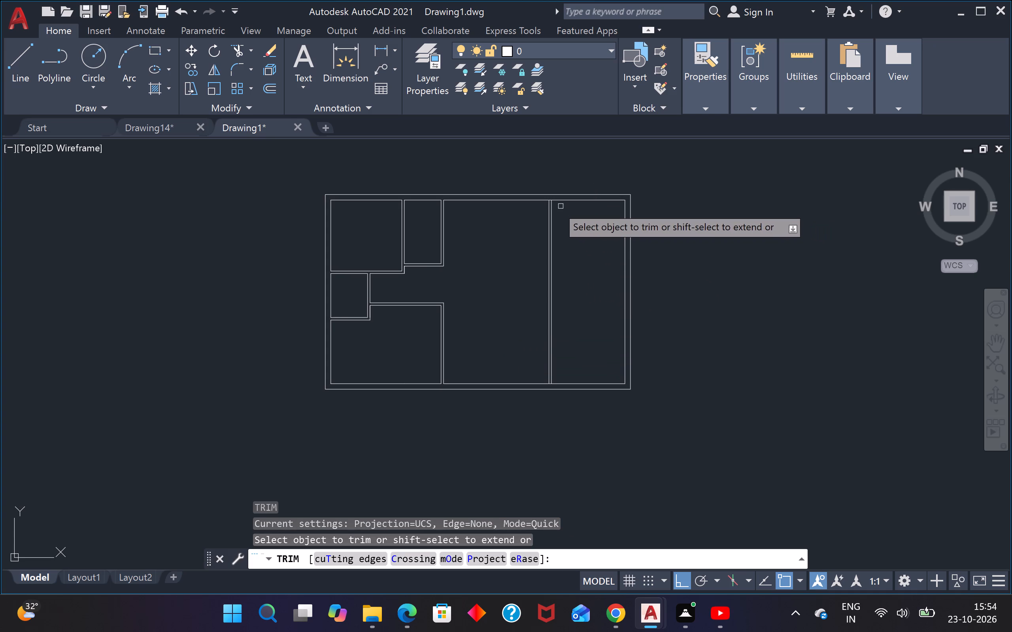
{"action": "scroll", "coordinate": [554, 205], "scroll_direction": "up", "scroll_amount": 4}
{"action": "left_click", "coordinate": [528, 154]}
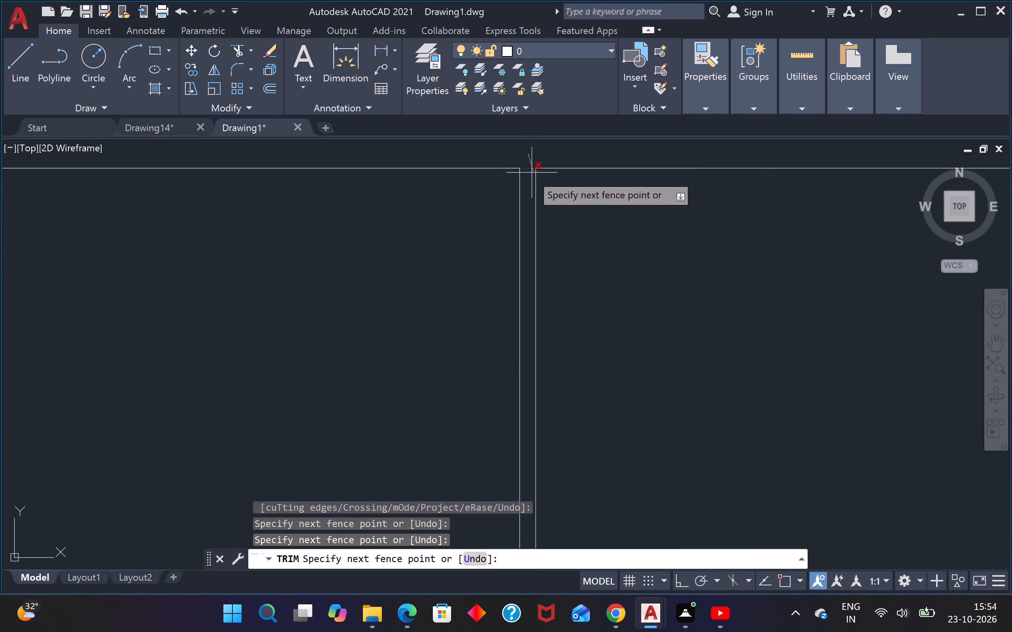
{"action": "left_click", "coordinate": [525, 179]}
{"action": "scroll", "coordinate": [525, 179], "scroll_direction": "down", "scroll_amount": 4}
{"action": "scroll", "coordinate": [518, 378], "scroll_direction": "up", "scroll_amount": 4}
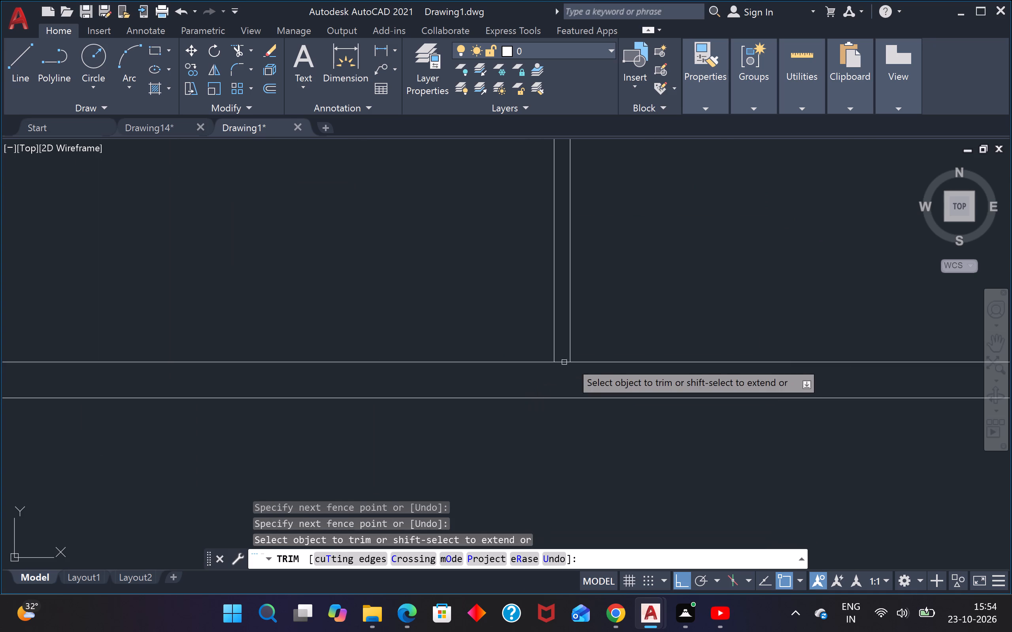
{"action": "left_click", "coordinate": [563, 352]}
{"action": "left_click", "coordinate": [567, 376]}
{"action": "scroll", "coordinate": [566, 375], "scroll_direction": "down", "scroll_amount": 6}
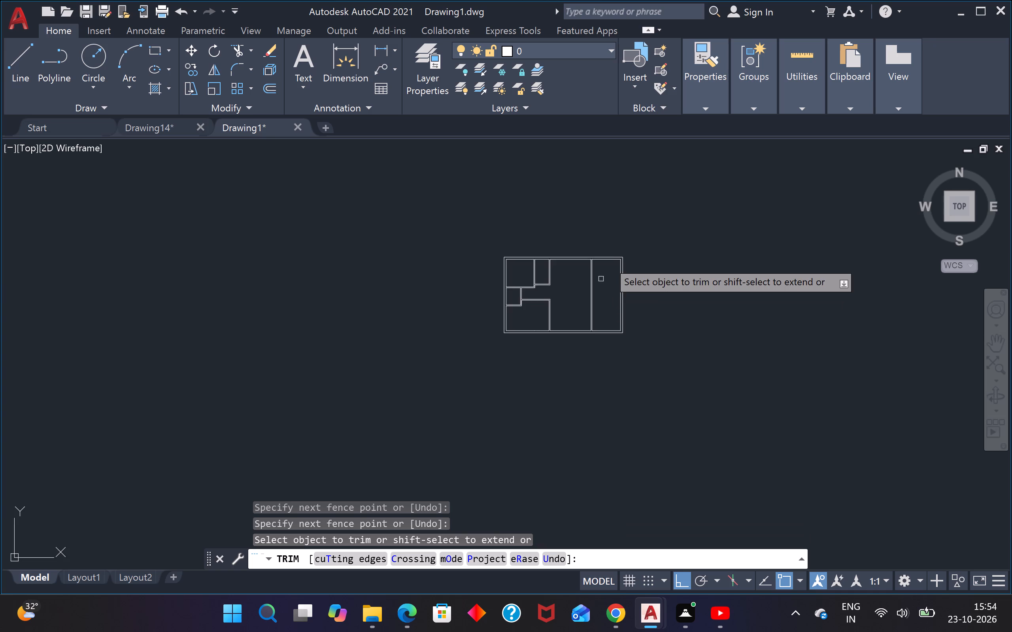
{"action": "scroll", "coordinate": [613, 245], "scroll_direction": "up", "scroll_amount": 3}
{"action": "middle_click_drag", "start_coordinate": [565, 344], "coordinate": [553, 286]}
{"action": "key", "text": "Escape"}
{"action": "key", "text": "Escape"}
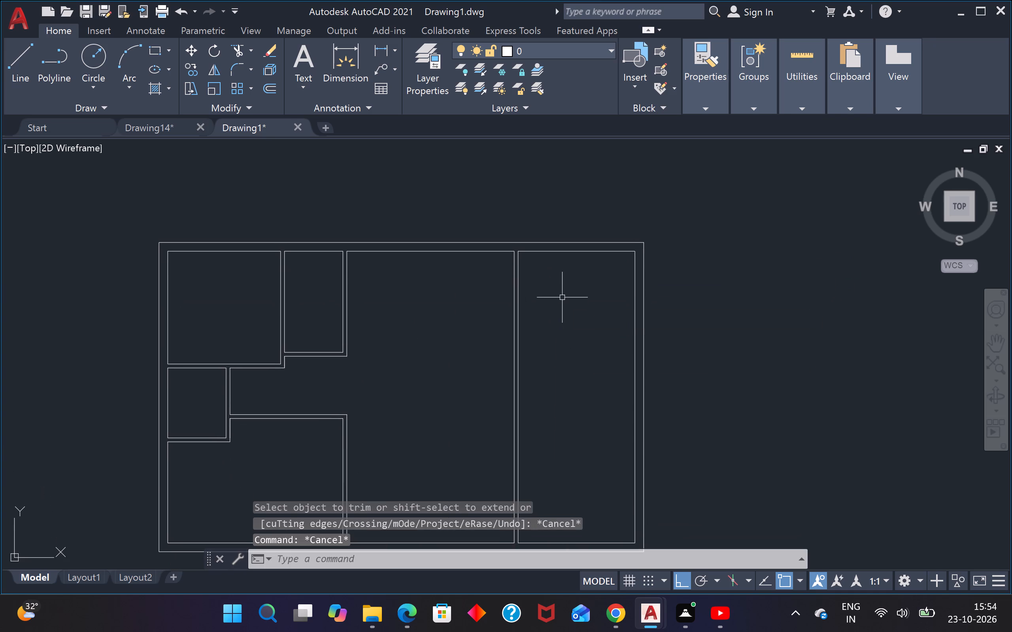
Offset the top outer wall's inner line in the right-hand room 10' downward.
{"action": "type", "text": "o"}
{"action": "key", "text": "space"}
{"action": "key", "text": "Return"}
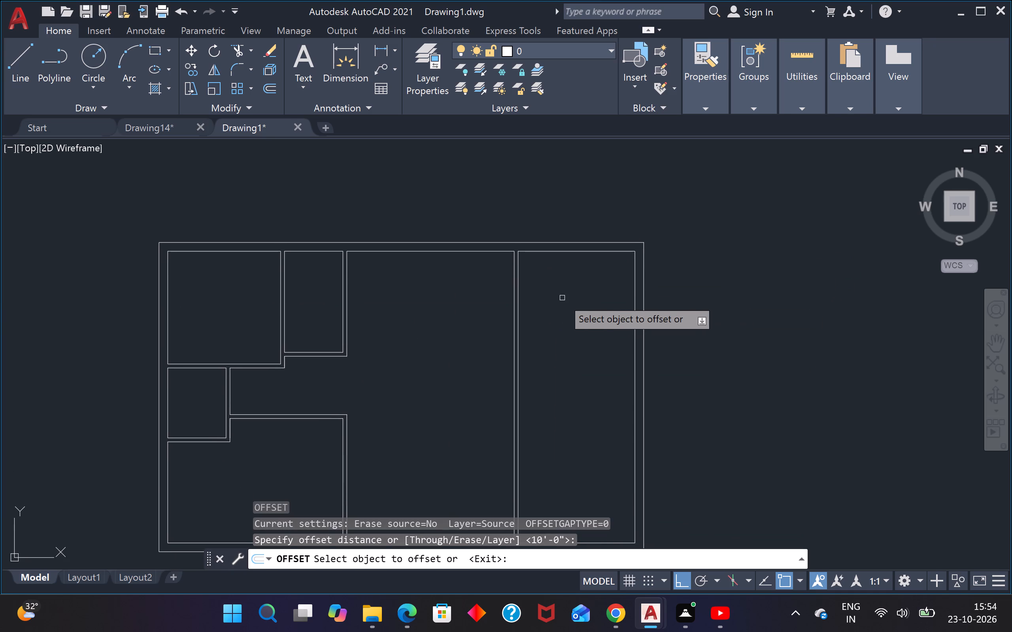
{"action": "left_click", "coordinate": [547, 252]}
{"action": "left_click", "coordinate": [553, 309]}
{"action": "key", "text": "Escape"}
{"action": "key", "text": "Escape"}
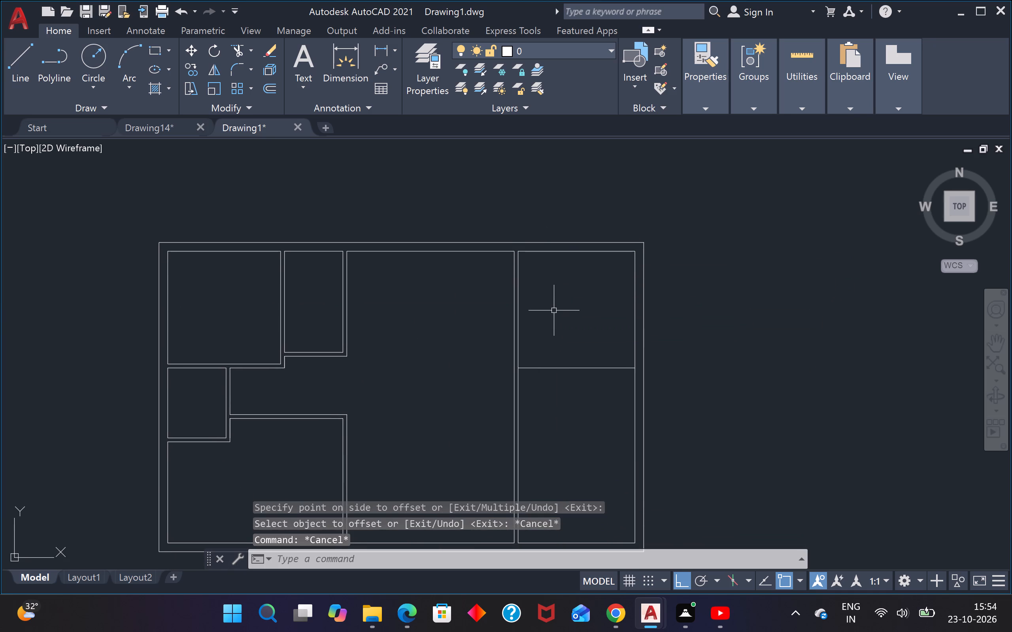
Offset the new horizontal line in the right-hand room 4" downward to form a cross wall.
{"action": "type", "text": "o"}
{"action": "key", "text": "space"}
{"action": "type", "text": "4\""}
{"action": "key", "text": "Return"}
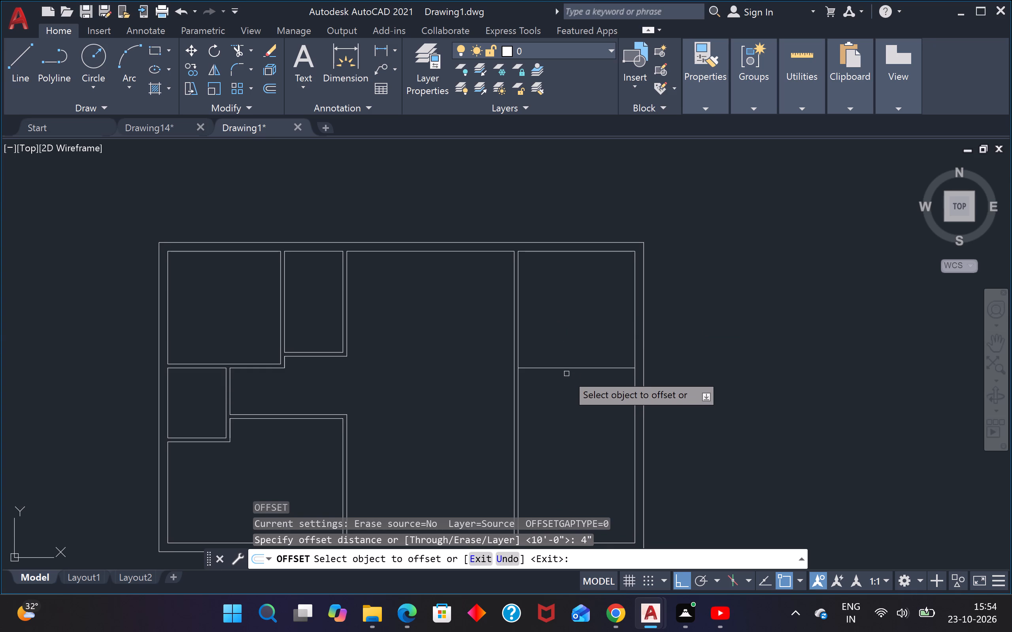
{"action": "left_click", "coordinate": [564, 363]}
{"action": "left_click", "coordinate": [564, 367]}
{"action": "left_click", "coordinate": [560, 405]}
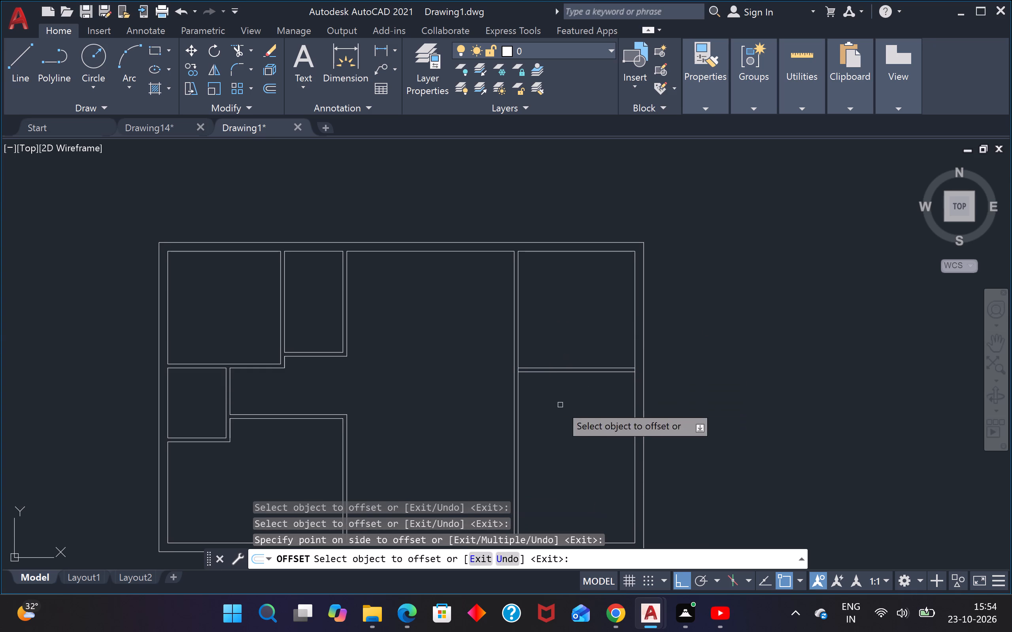
{"action": "key", "text": "Escape"}
{"action": "key", "text": "Escape"}
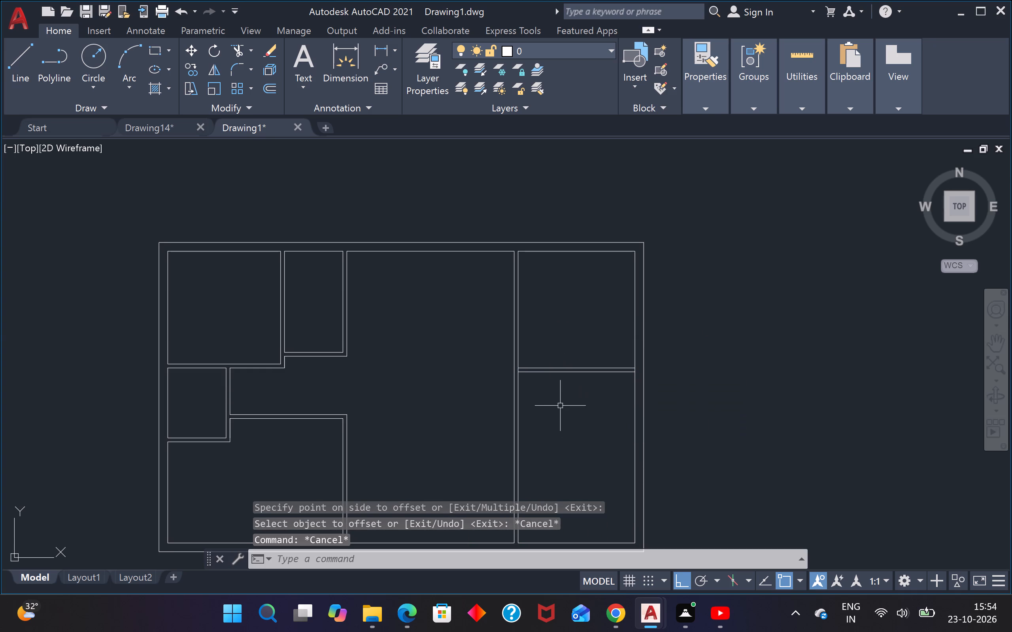
Offset the lower line of the right-hand room's cross wall 5' downward.
{"action": "key", "text": "o"}
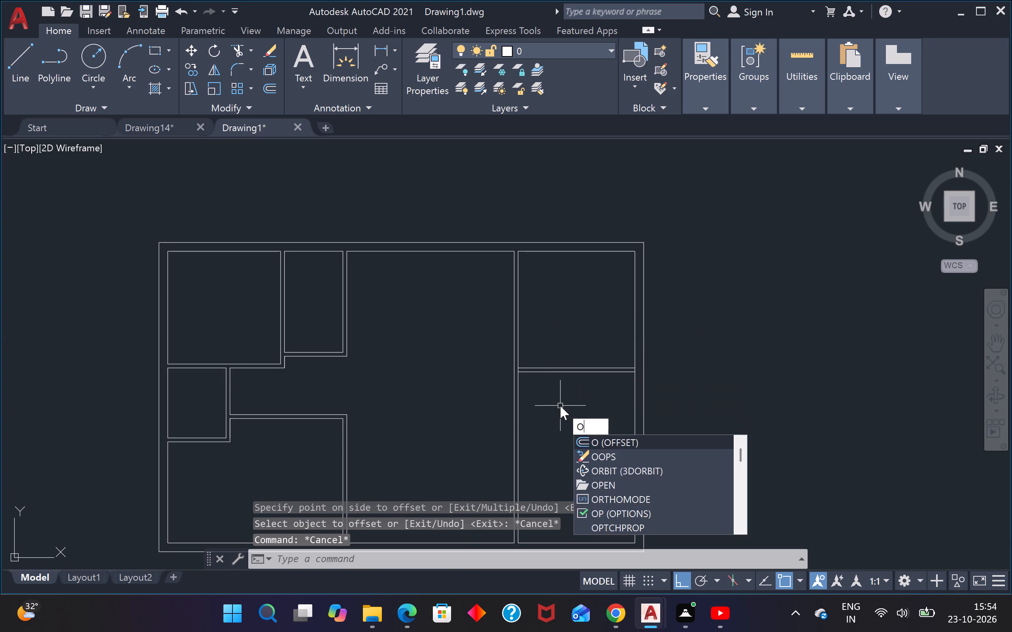
{"action": "key", "text": "space"}
{"action": "type", "text": "5'"}
{"action": "key", "text": "Return"}
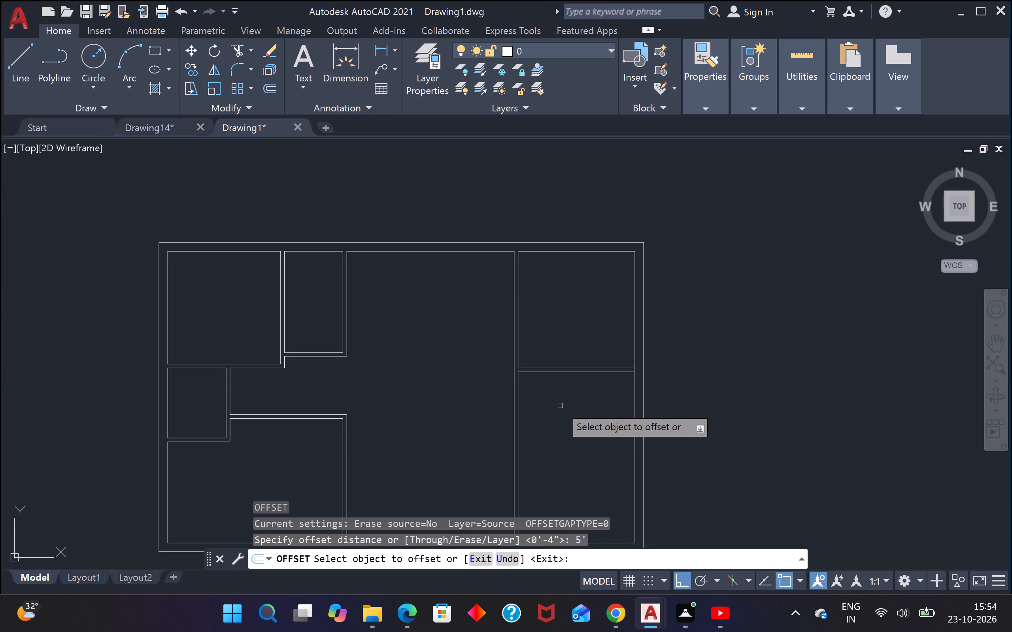
{"action": "left_click", "coordinate": [557, 373]}
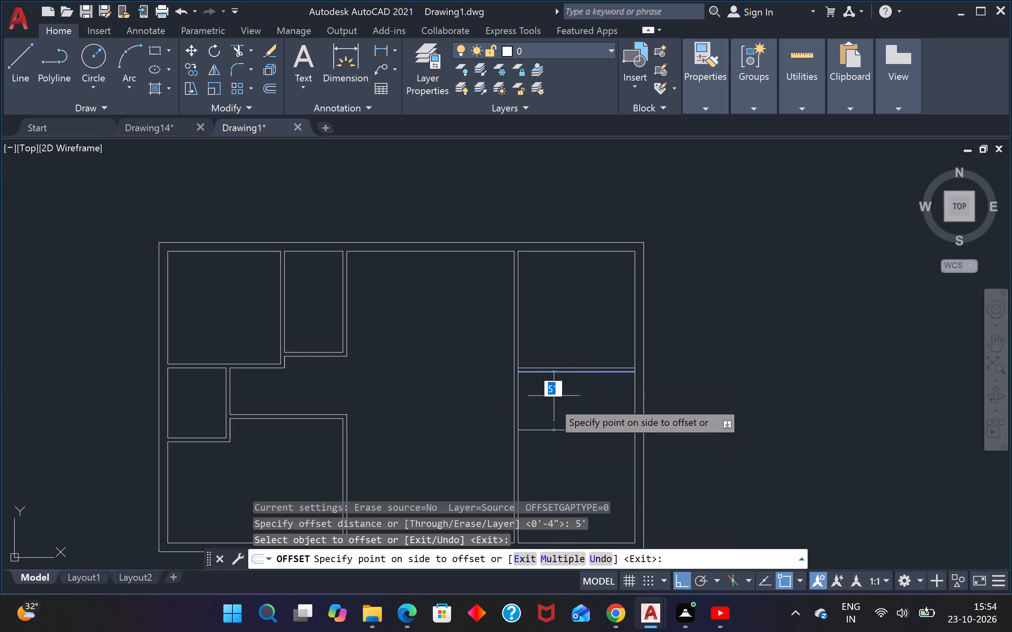
{"action": "left_click", "coordinate": [550, 422]}
{"action": "scroll", "coordinate": [556, 421], "scroll_direction": "down", "scroll_amount": 2}
{"action": "scroll", "coordinate": [562, 436], "scroll_direction": "up", "scroll_amount": 3}
{"action": "key", "text": "Escape"}
{"action": "key", "text": "Escape"}
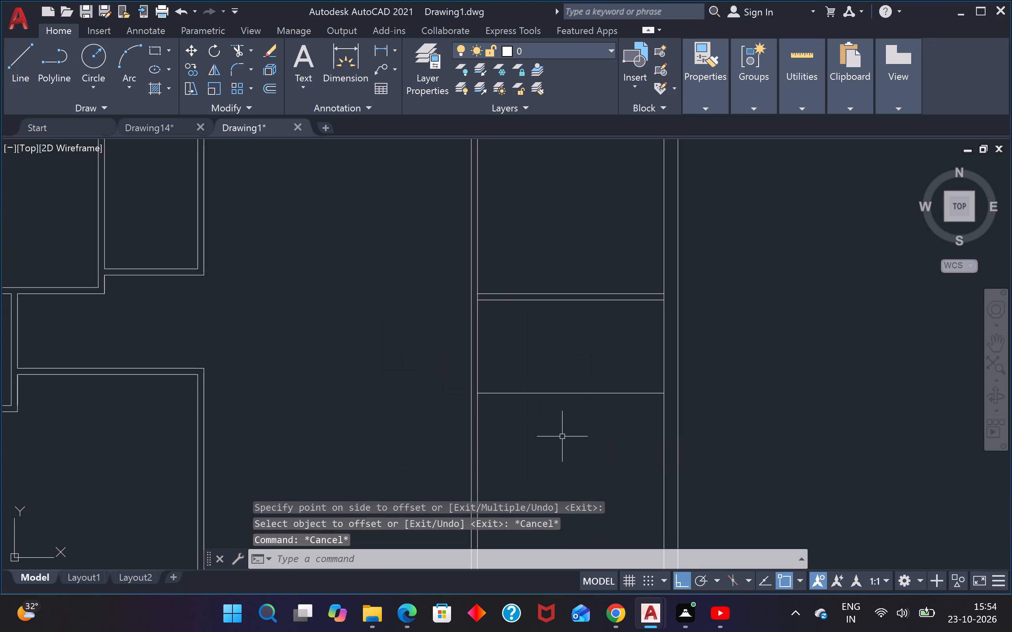
Offset the lowest horizontal line in the right-hand room 4" downward to form the second cross wall.
{"action": "type", "text": "o"}
{"action": "key", "text": "space"}
{"action": "type", "text": "4\""}
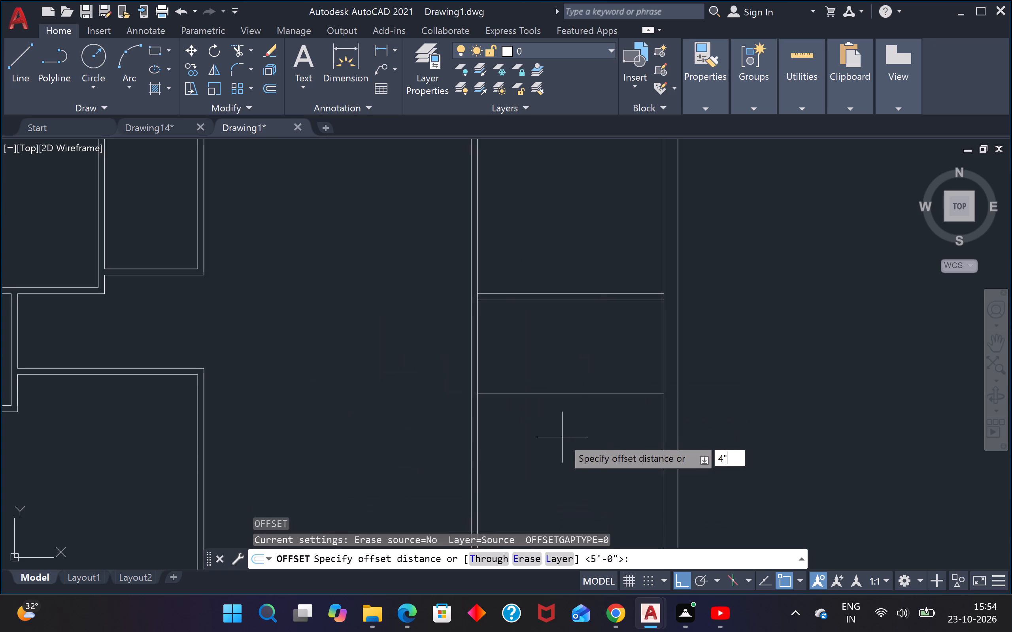
{"action": "key", "text": "Return"}
{"action": "left_click", "coordinate": [642, 390]}
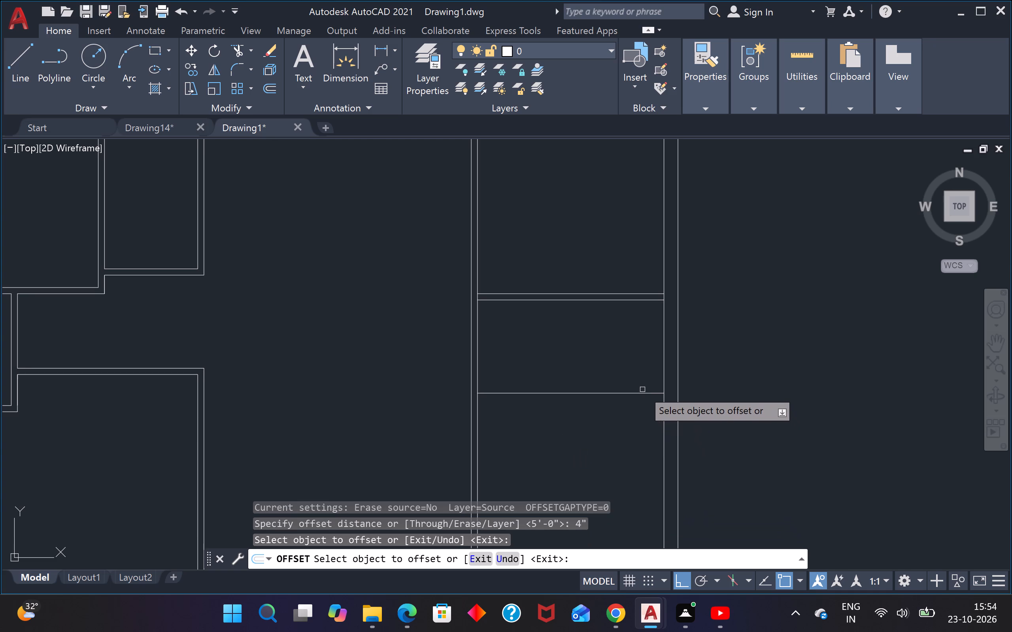
{"action": "left_click", "coordinate": [640, 393]}
{"action": "left_click", "coordinate": [638, 421]}
{"action": "scroll", "coordinate": [638, 421], "scroll_direction": "down", "scroll_amount": 3}
{"action": "scroll", "coordinate": [635, 431], "scroll_direction": "up", "scroll_amount": 2}
{"action": "key", "text": "Escape"}
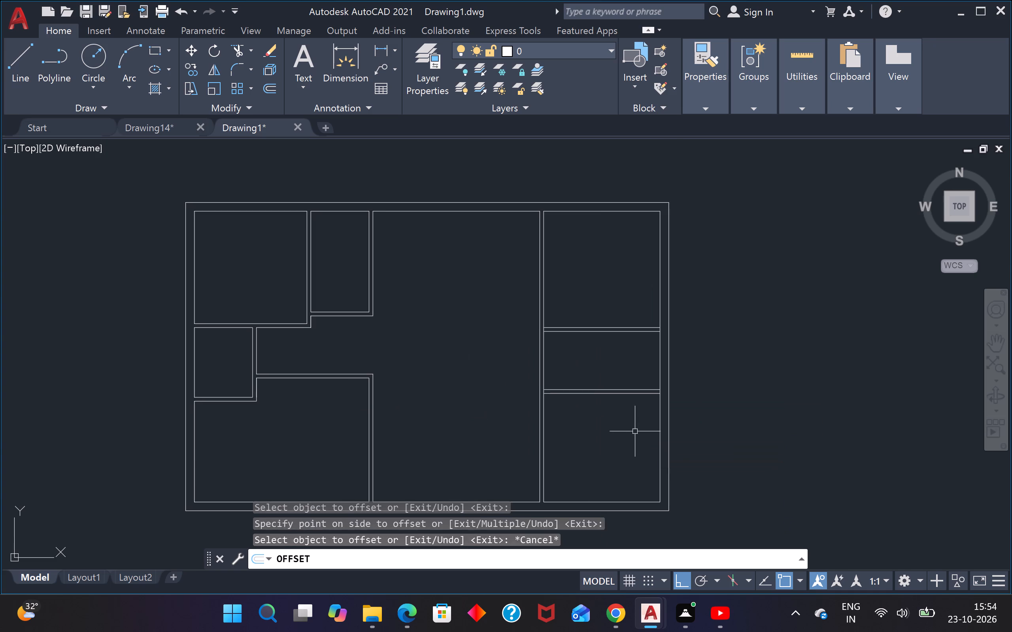
{"action": "key", "text": "Escape"}
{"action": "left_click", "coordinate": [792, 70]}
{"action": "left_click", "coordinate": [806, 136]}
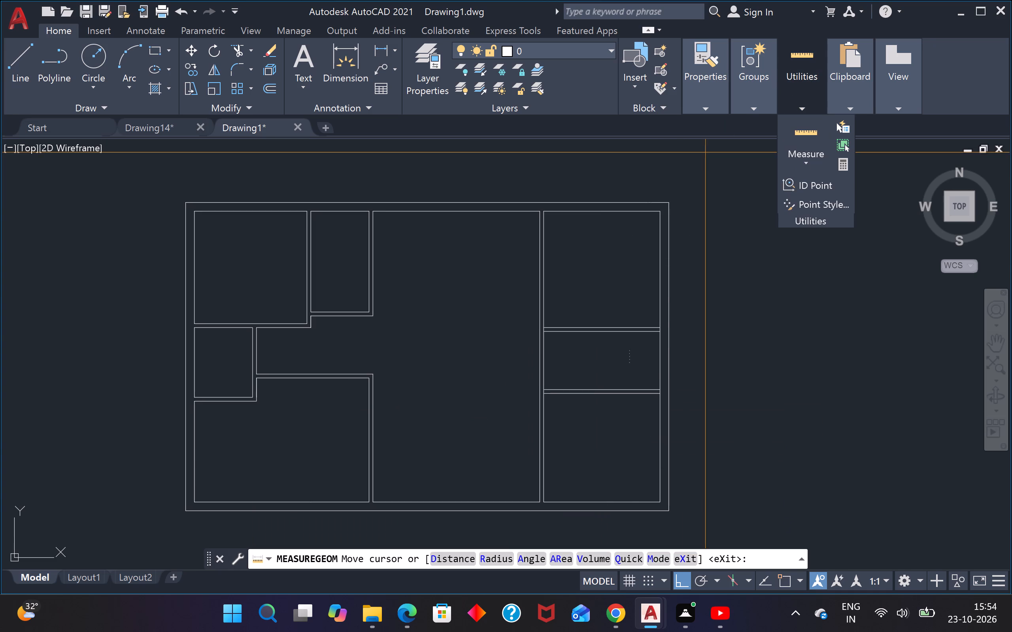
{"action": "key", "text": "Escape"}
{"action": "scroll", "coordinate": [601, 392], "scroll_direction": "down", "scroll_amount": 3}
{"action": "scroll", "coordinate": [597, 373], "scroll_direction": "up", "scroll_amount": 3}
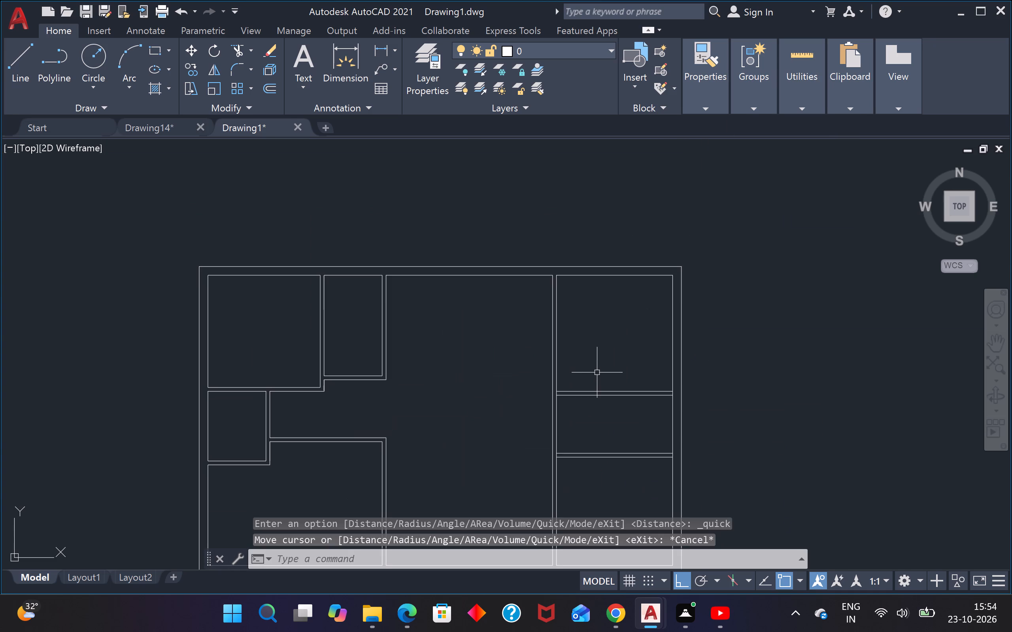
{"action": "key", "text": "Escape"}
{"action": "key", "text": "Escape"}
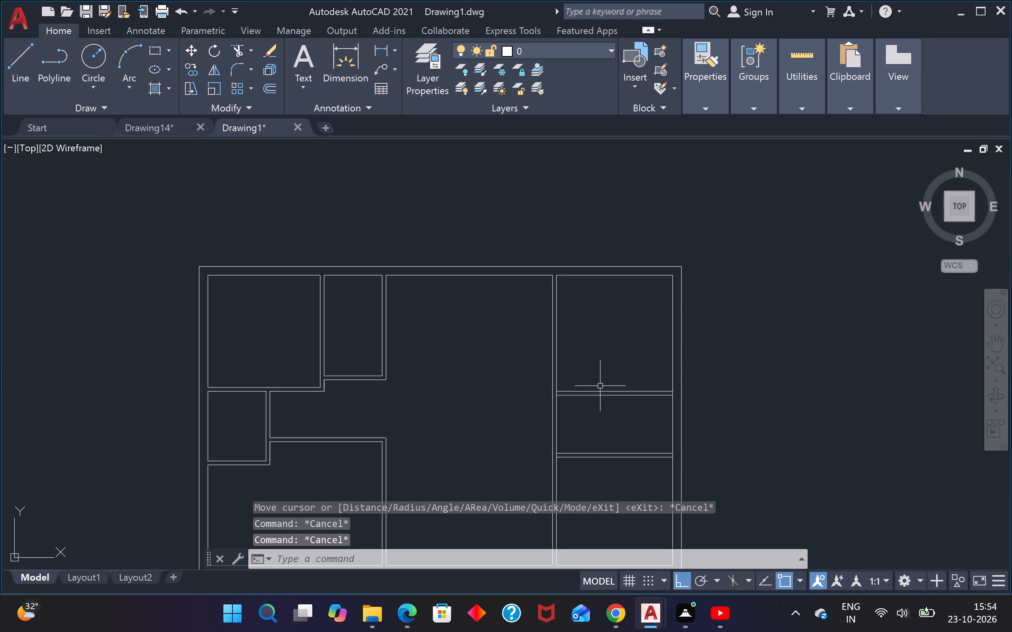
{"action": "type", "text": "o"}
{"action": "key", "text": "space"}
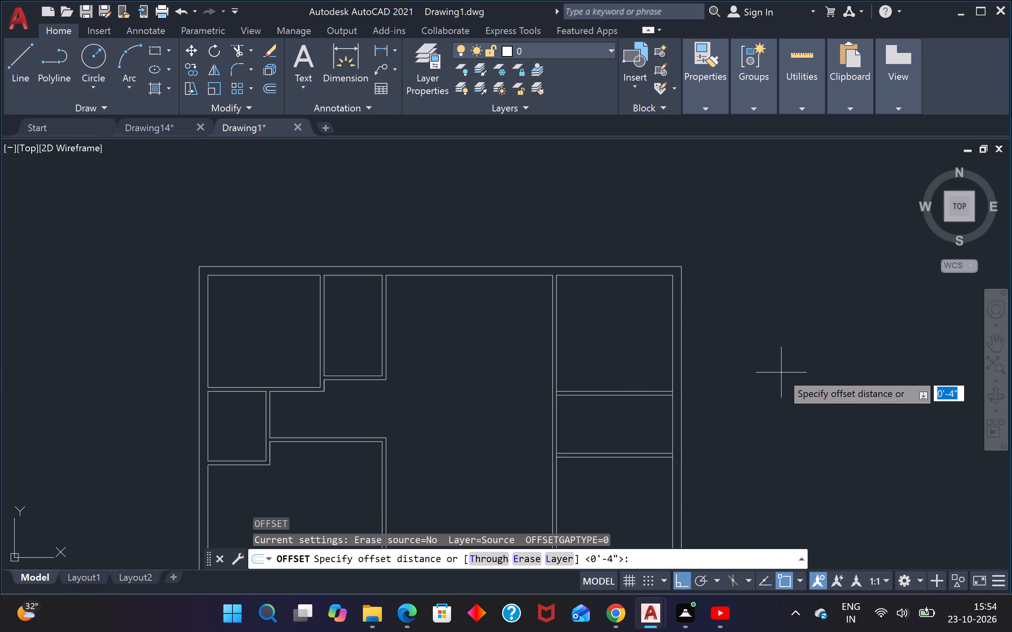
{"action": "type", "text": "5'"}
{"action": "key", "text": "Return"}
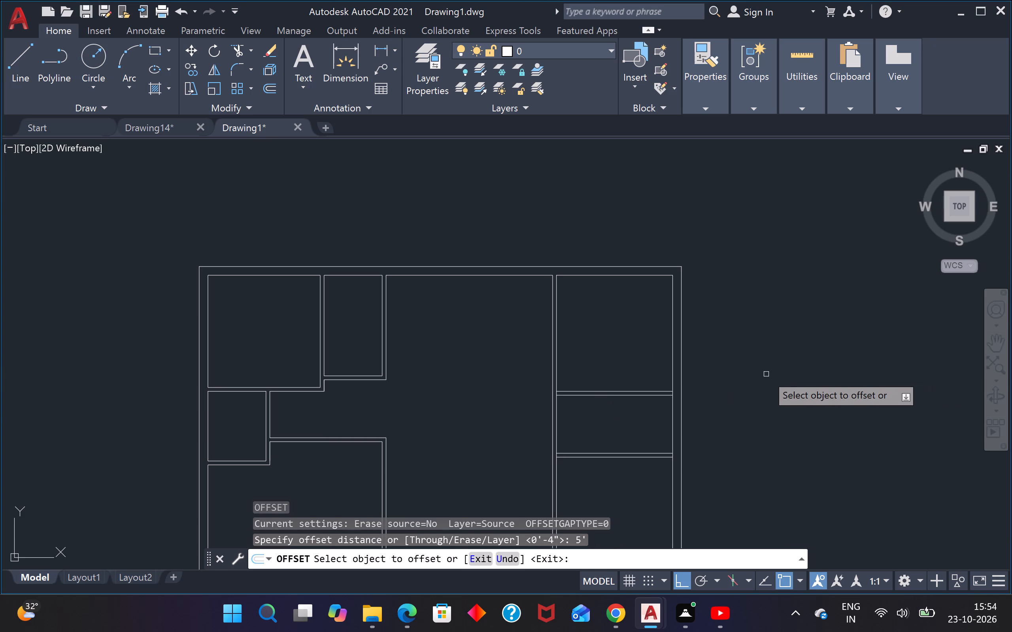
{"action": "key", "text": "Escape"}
Trim the right outer wall's inner line between the two lines of the upper cross wall.
{"action": "type", "text": "tr"}
{"action": "key", "text": "space"}
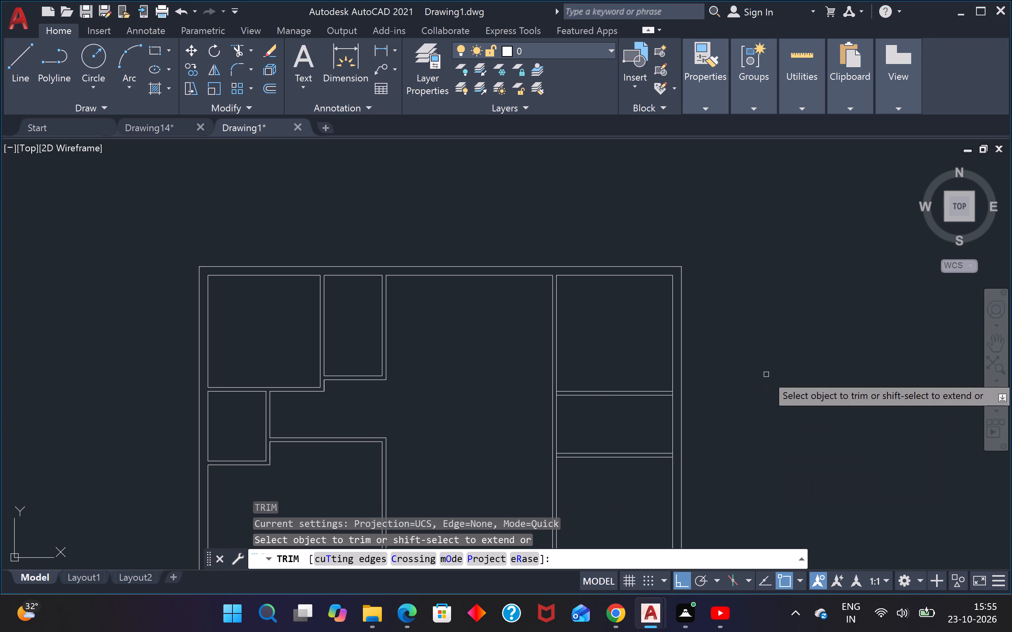
{"action": "scroll", "coordinate": [658, 395], "scroll_direction": "up", "scroll_amount": 3}
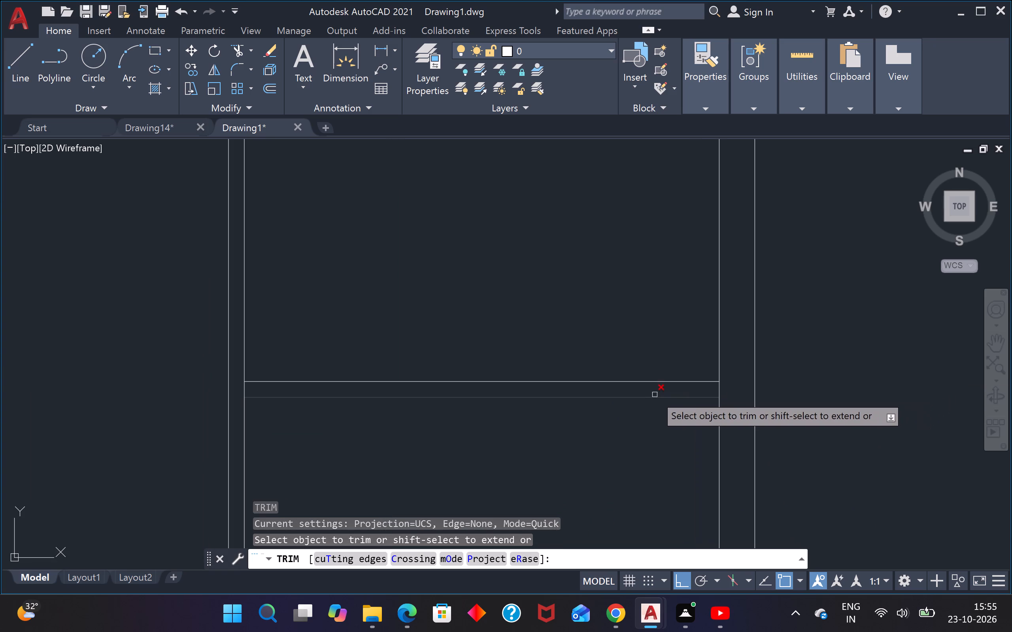
{"action": "scroll", "coordinate": [708, 381], "scroll_direction": "up", "scroll_amount": 3}
{"action": "left_click_drag", "start_coordinate": [767, 407], "coordinate": [741, 401]}
{"action": "left_click", "coordinate": [718, 405]}
{"action": "scroll", "coordinate": [718, 405], "scroll_direction": "down", "scroll_amount": 5}
{"action": "key", "text": "Escape"}
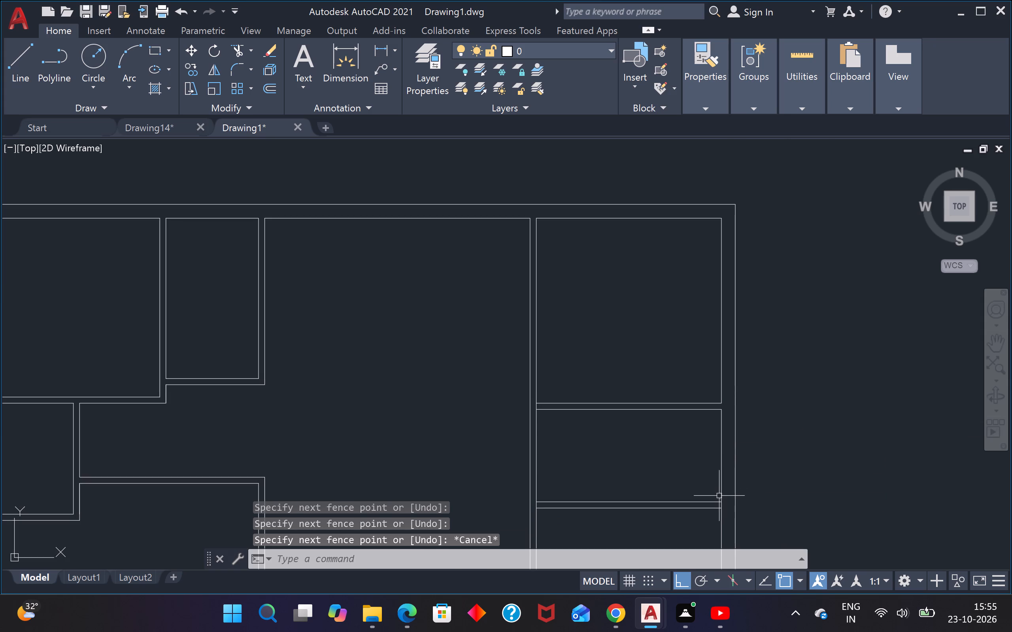
Trim the right outer wall's inner line between the two lines of the lower cross wall.
{"action": "key", "text": "space"}
{"action": "scroll", "coordinate": [720, 507], "scroll_direction": "up", "scroll_amount": 4}
{"action": "left_click_drag", "start_coordinate": [744, 484], "coordinate": [734, 484]}
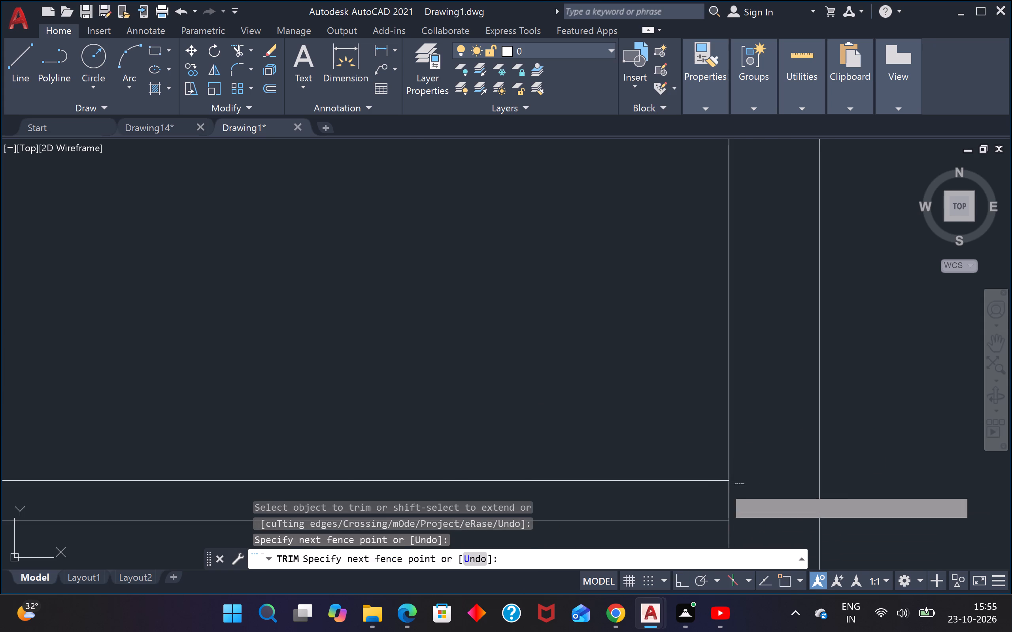
{"action": "left_click", "coordinate": [719, 498]}
{"action": "left_click", "coordinate": [764, 484]}
{"action": "scroll", "coordinate": [757, 483], "scroll_direction": "down", "scroll_amount": 4}
{"action": "scroll", "coordinate": [705, 423], "scroll_direction": "down", "scroll_amount": 1}
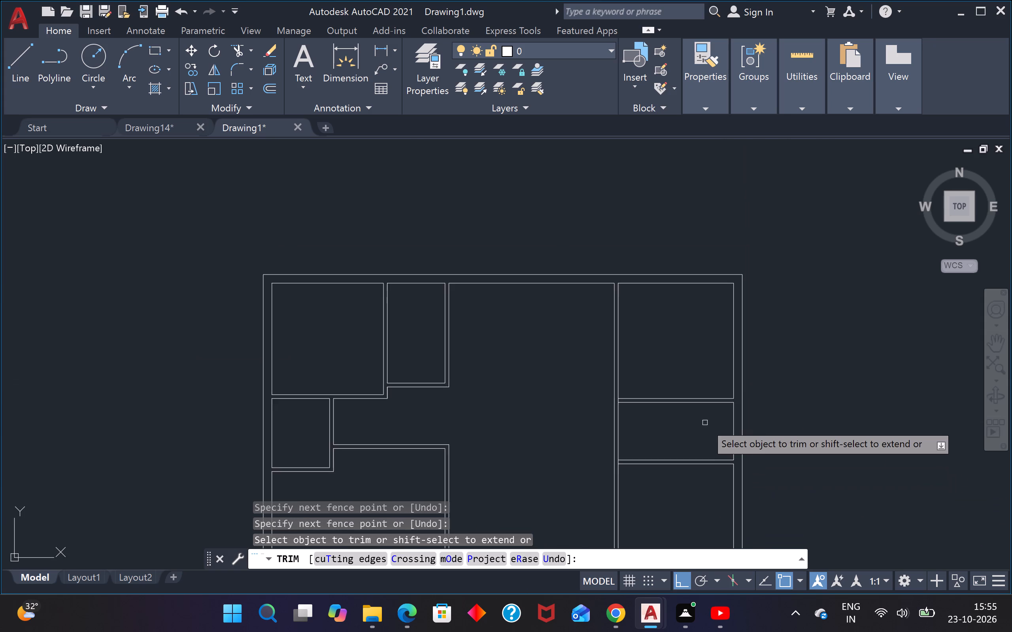
{"action": "scroll", "coordinate": [705, 423], "scroll_direction": "up", "scroll_amount": 2}
{"action": "key", "text": "Escape"}
Offset the right outer wall's inner line in the room between the cross walls 5' to the left.
{"action": "type", "text": "o"}
{"action": "key", "text": "space"}
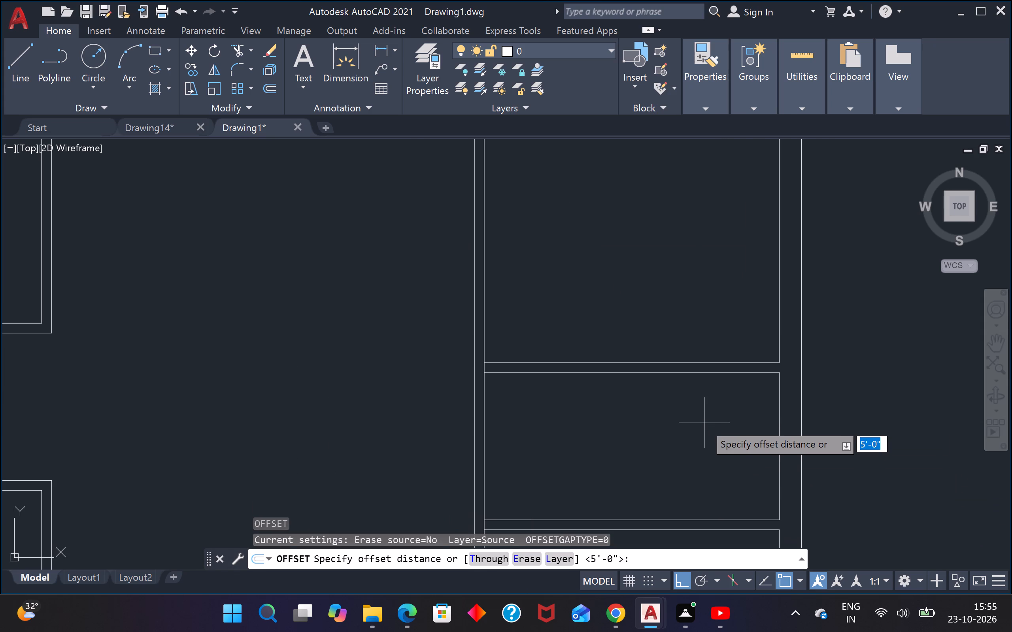
{"action": "key", "text": "Return"}
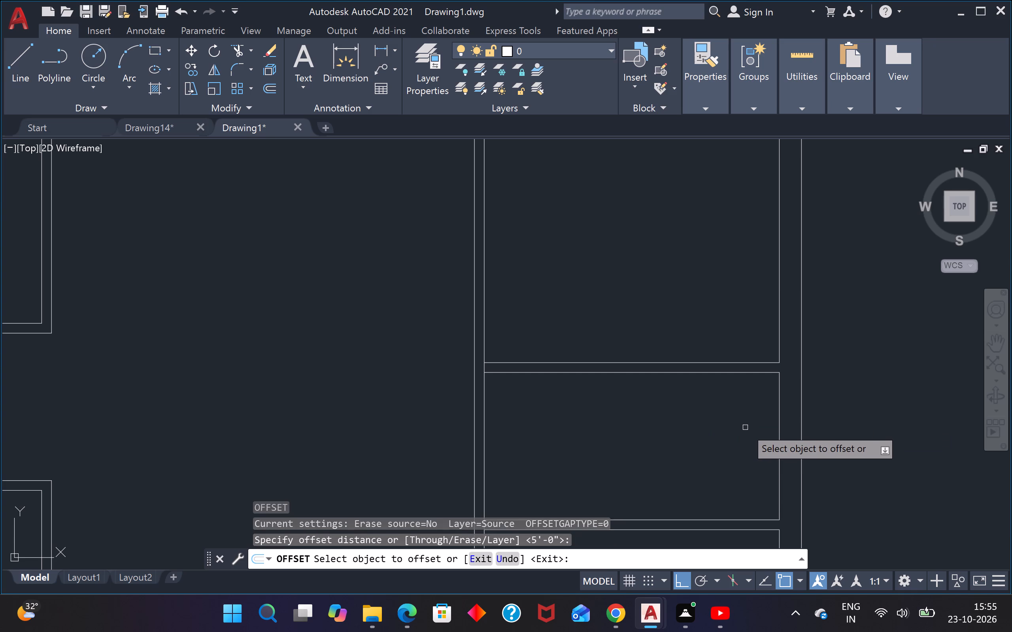
{"action": "left_click_drag", "start_coordinate": [780, 434], "coordinate": [775, 434]}
{"action": "left_click", "coordinate": [625, 430]}
{"action": "key", "text": "Escape"}
{"action": "key", "text": "Escape"}
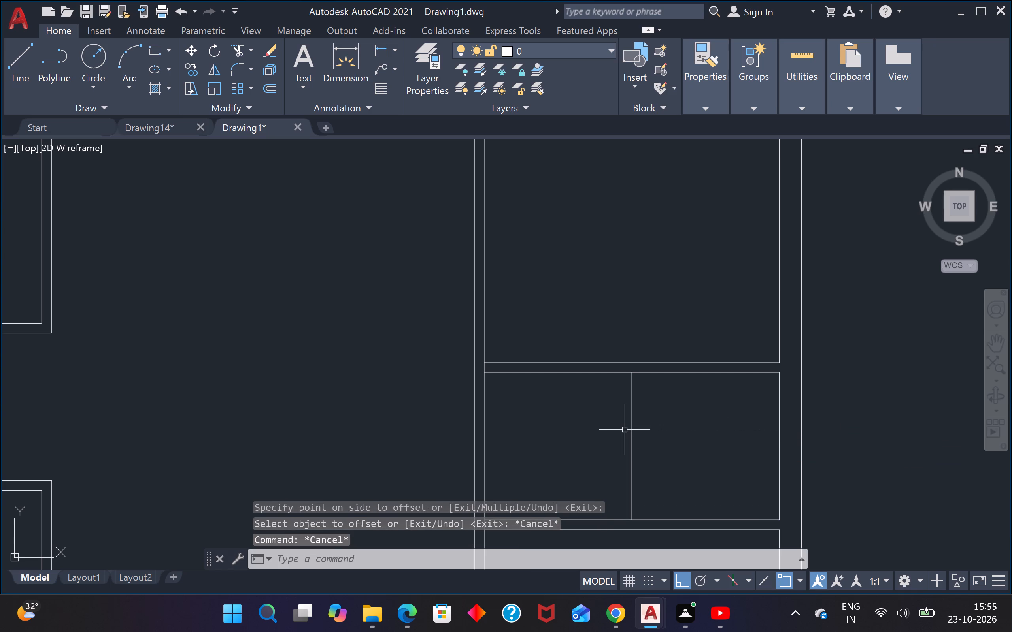
Offset the new vertical line between the cross walls 4" to the left to form a partition.
{"action": "type", "text": "o"}
{"action": "key", "text": "space"}
{"action": "type", "text": "4\""}
{"action": "key", "text": "Return"}
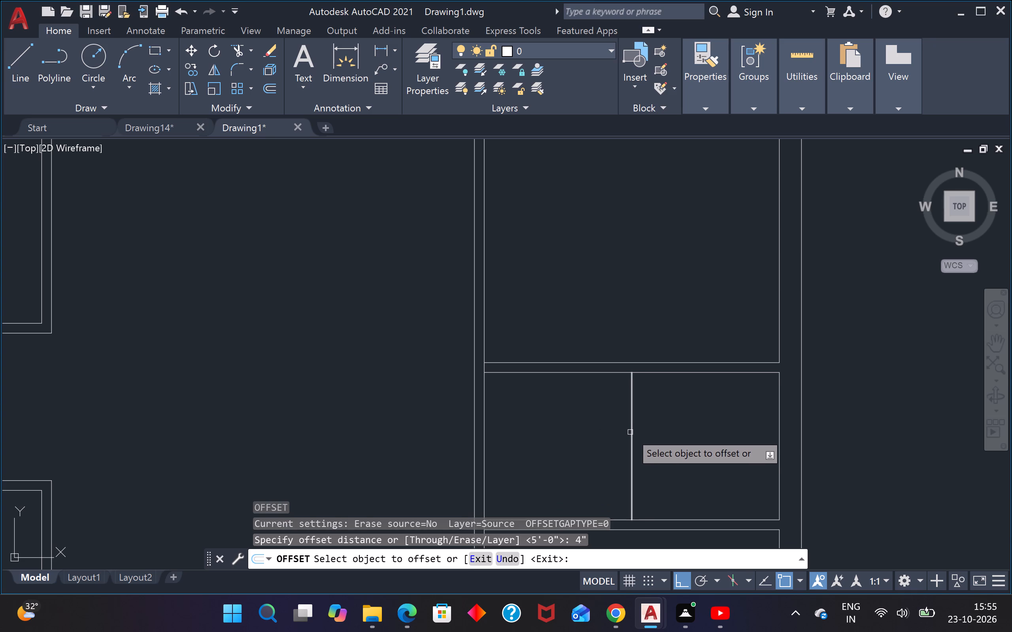
{"action": "left_click", "coordinate": [630, 432]}
{"action": "left_click", "coordinate": [603, 430]}
{"action": "key", "text": "Escape"}
{"action": "key", "text": "Escape"}
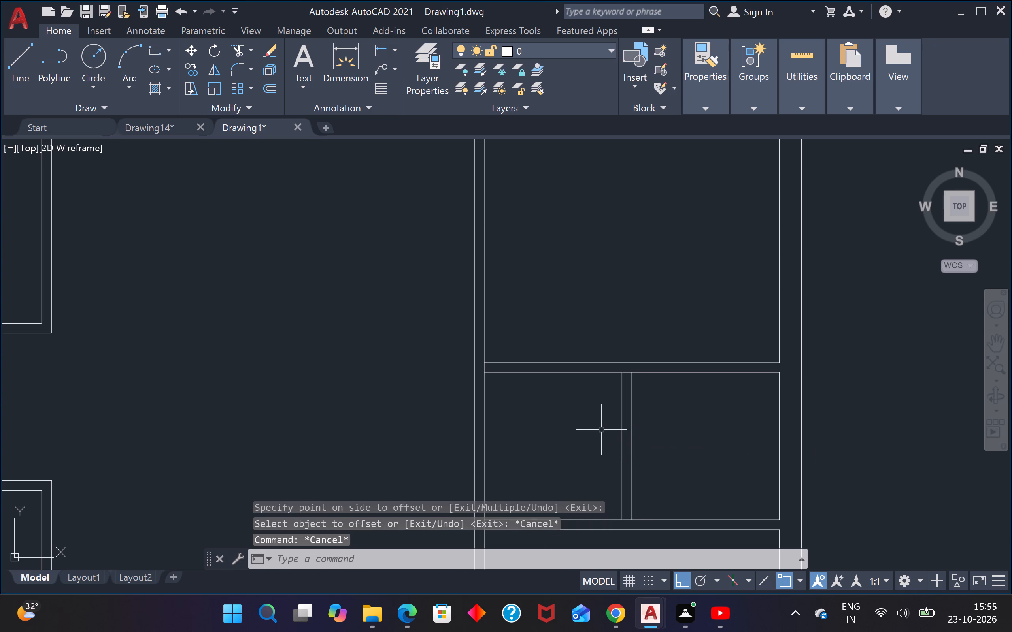
Extend the upper cross wall's lower line and the lower cross wall's upper line to the vertical partition's left line.
{"action": "type", "text": "ex"}
{"action": "key", "text": "space"}
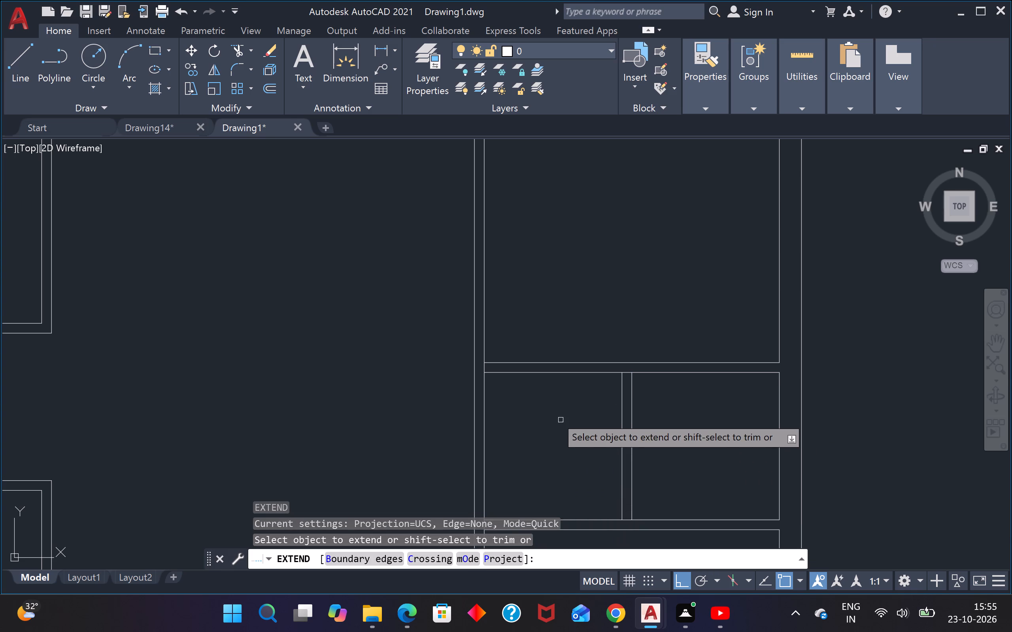
{"action": "left_click", "coordinate": [536, 371]}
{"action": "scroll", "coordinate": [521, 492], "scroll_direction": "down", "scroll_amount": 3}
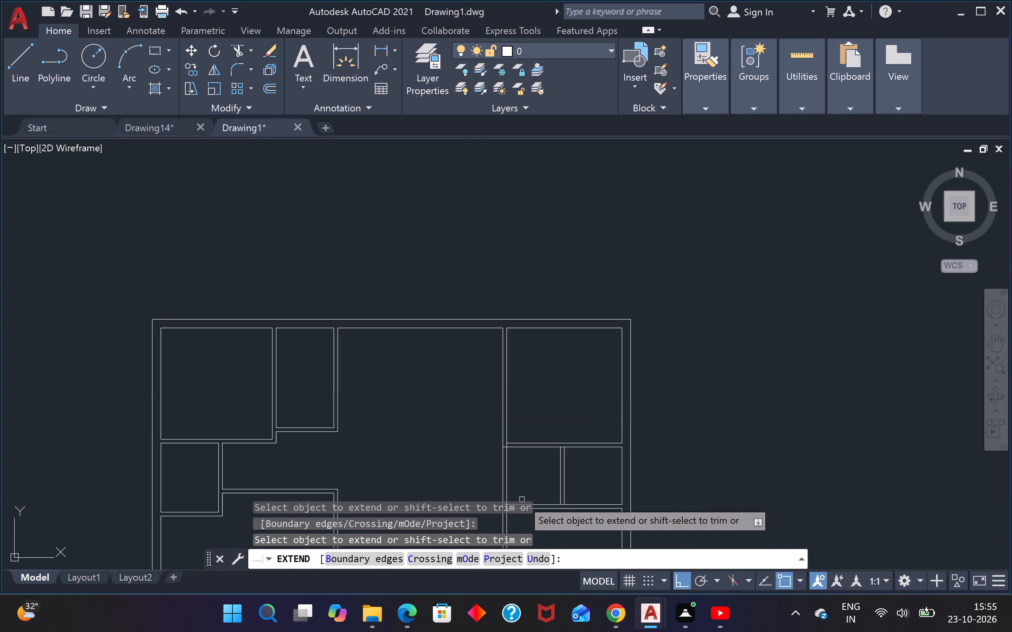
{"action": "scroll", "coordinate": [522, 499], "scroll_direction": "up", "scroll_amount": 3}
{"action": "middle_click_drag", "start_coordinate": [514, 443], "coordinate": [566, 295]}
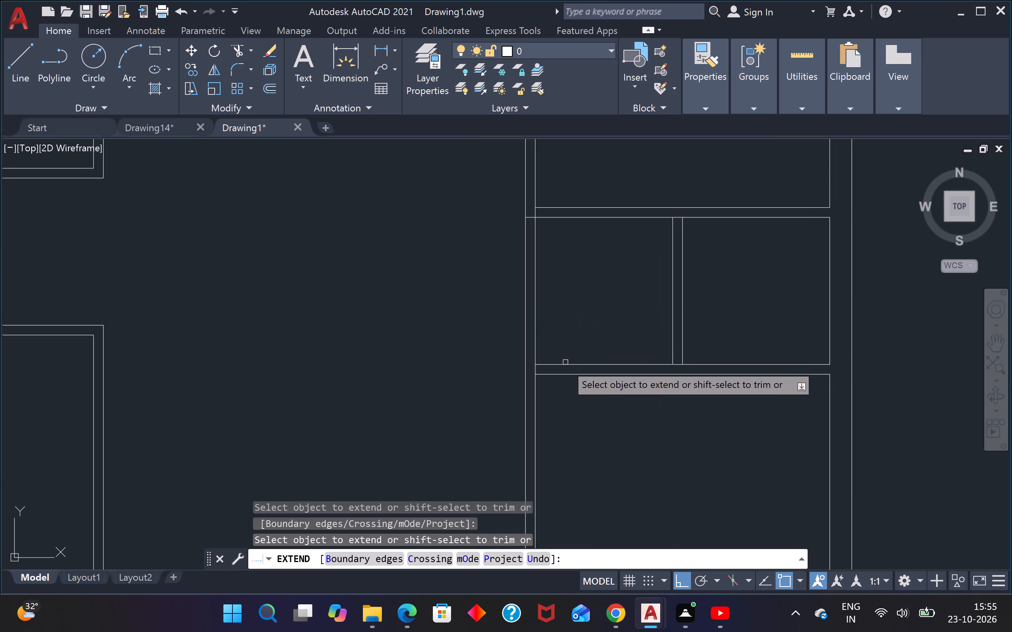
{"action": "left_click", "coordinate": [566, 363]}
{"action": "key", "text": "Escape"}
Trim both lines of the long vertical partition between the two cross walls to open the space toward the central hall.
{"action": "type", "text": "tr"}
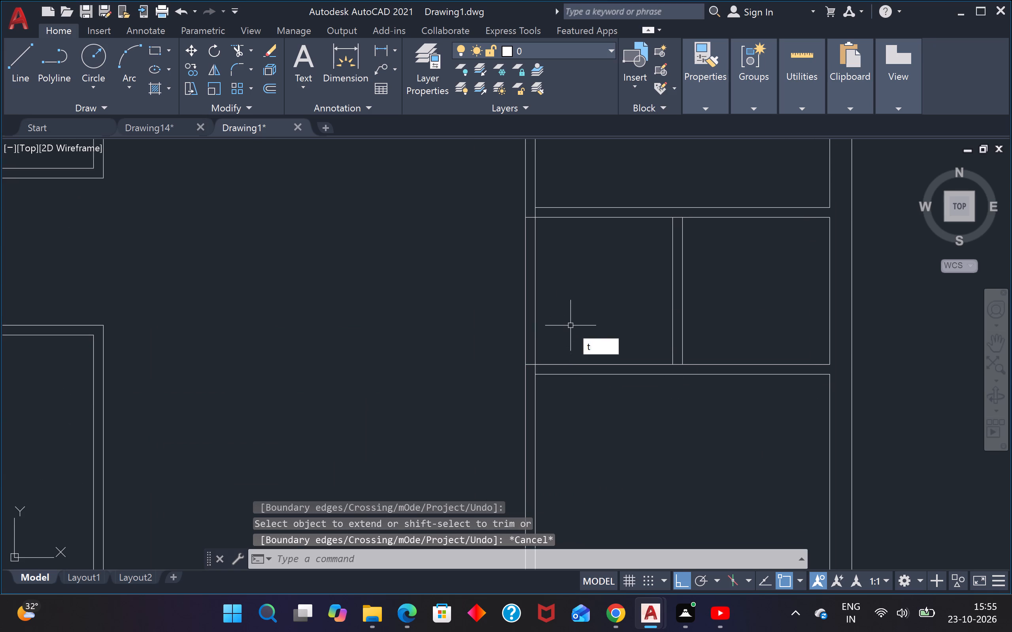
{"action": "key", "text": "space"}
{"action": "left_click", "coordinate": [572, 322]}
{"action": "left_click", "coordinate": [428, 296]}
{"action": "scroll", "coordinate": [468, 276], "scroll_direction": "down", "scroll_amount": 2}
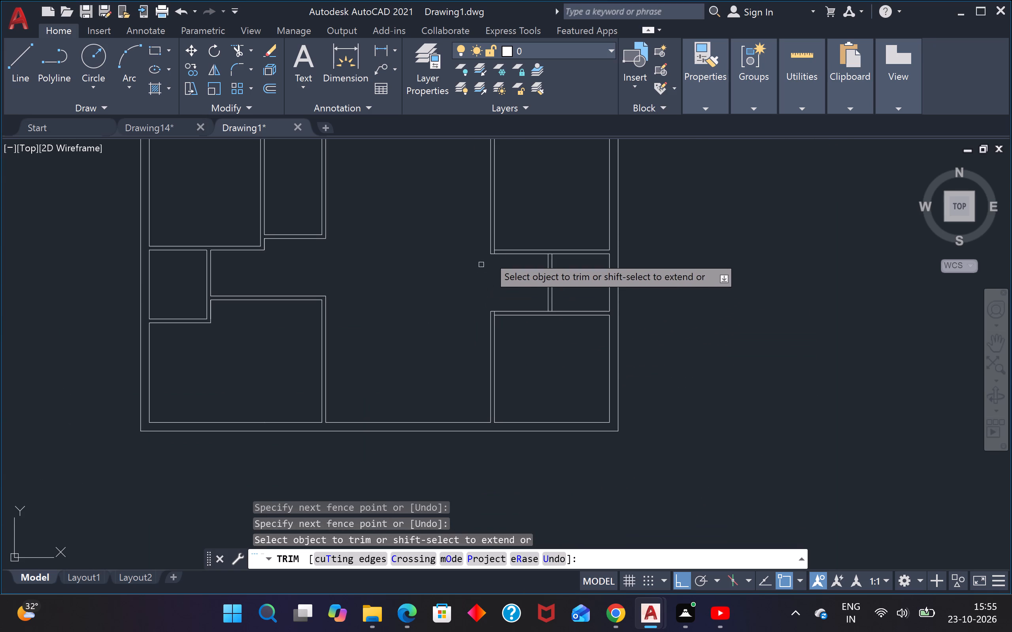
Trim the leftover stubs of the partition's inner line inside the left ends of the upper and lower cross walls.
{"action": "scroll", "coordinate": [495, 245], "scroll_direction": "up", "scroll_amount": 4}
{"action": "scroll", "coordinate": [483, 277], "scroll_direction": "up", "scroll_amount": 3}
{"action": "left_click_drag", "start_coordinate": [478, 301], "coordinate": [481, 302]}
{"action": "left_click", "coordinate": [541, 304]}
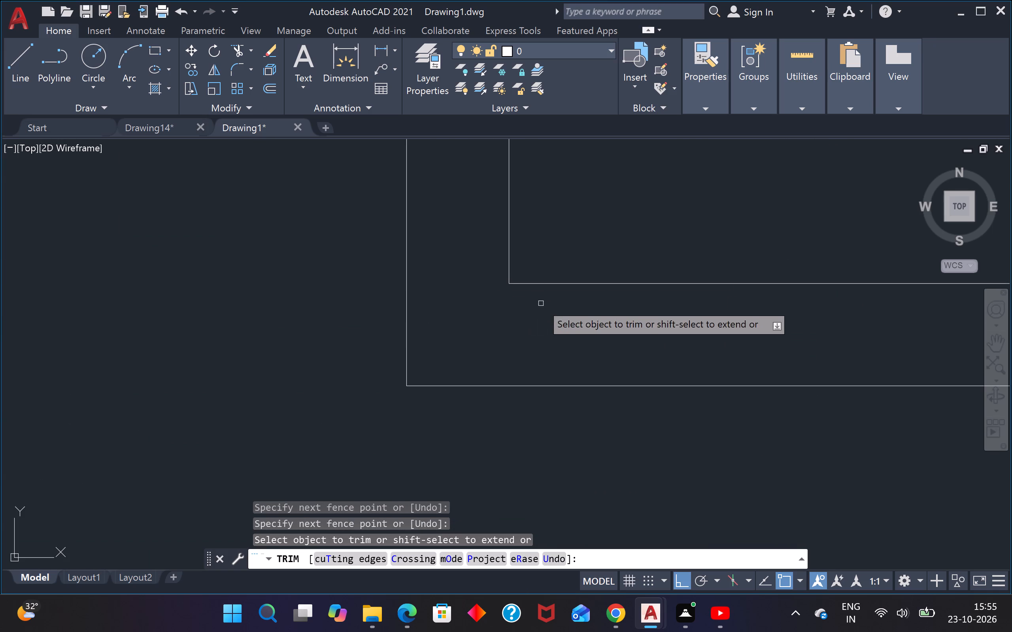
{"action": "scroll", "coordinate": [536, 307], "scroll_direction": "down", "scroll_amount": 4}
{"action": "scroll", "coordinate": [538, 416], "scroll_direction": "down", "scroll_amount": 3}
{"action": "scroll", "coordinate": [536, 501], "scroll_direction": "up", "scroll_amount": 4}
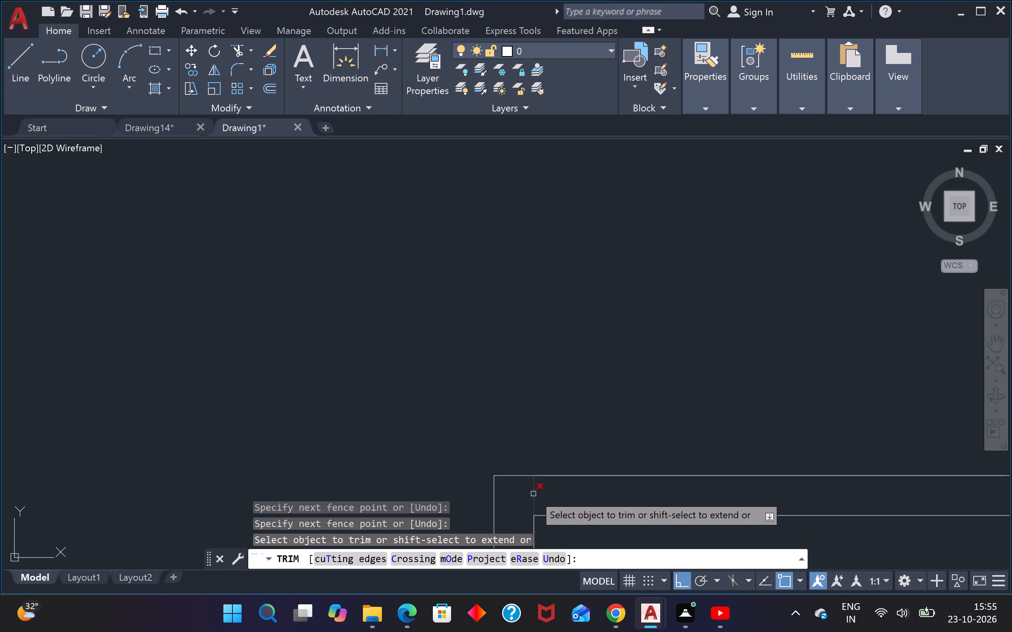
{"action": "left_click", "coordinate": [533, 494]}
{"action": "scroll", "coordinate": [545, 488], "scroll_direction": "down", "scroll_amount": 4}
{"action": "scroll", "coordinate": [609, 380], "scroll_direction": "down", "scroll_amount": 2}
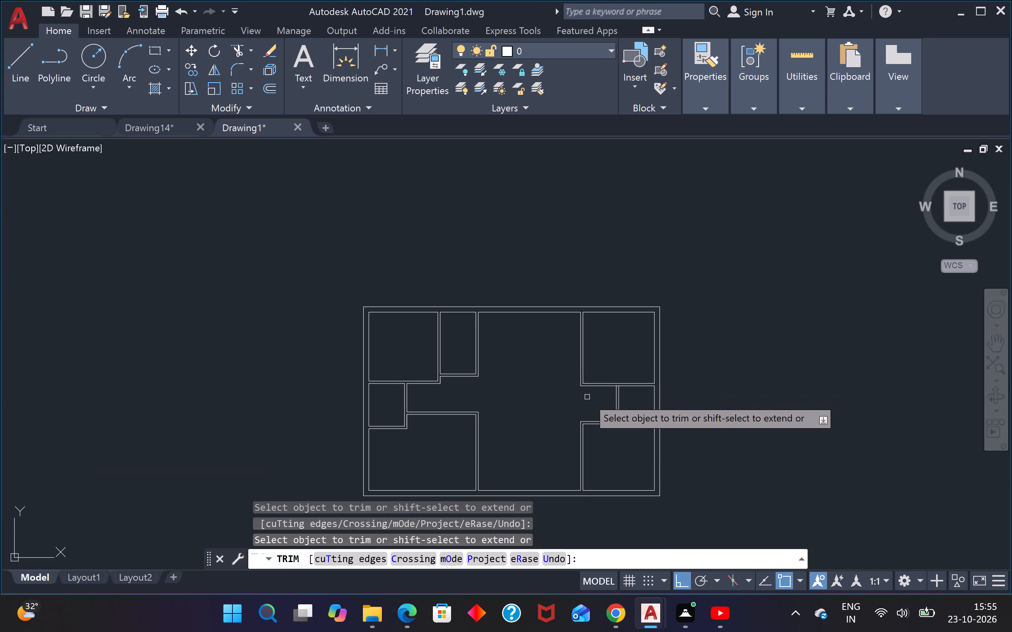
{"action": "scroll", "coordinate": [600, 404], "scroll_direction": "up", "scroll_amount": 3}
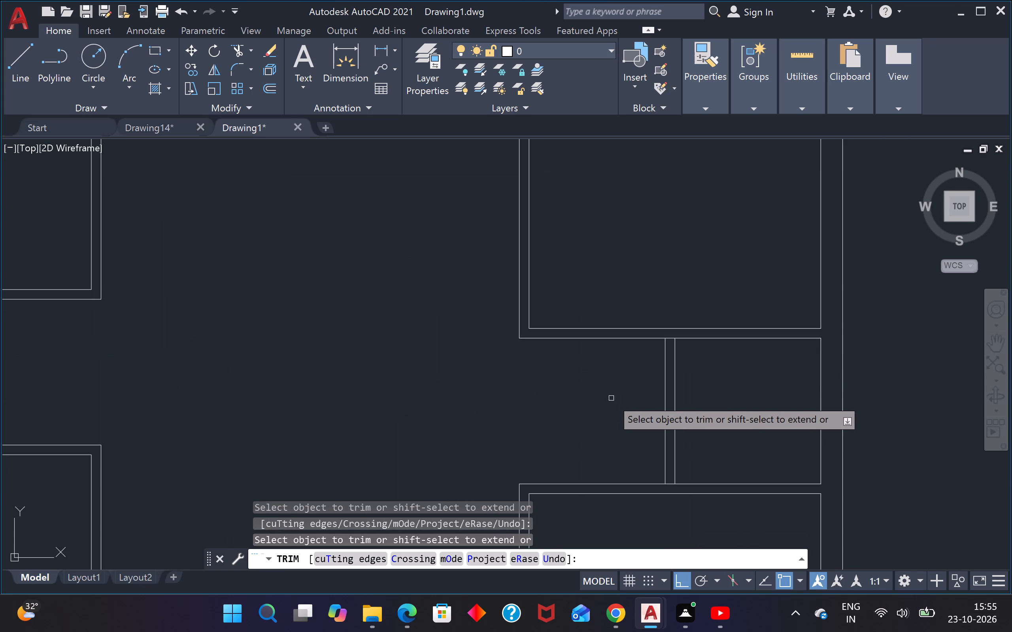
{"action": "key", "text": "Escape"}
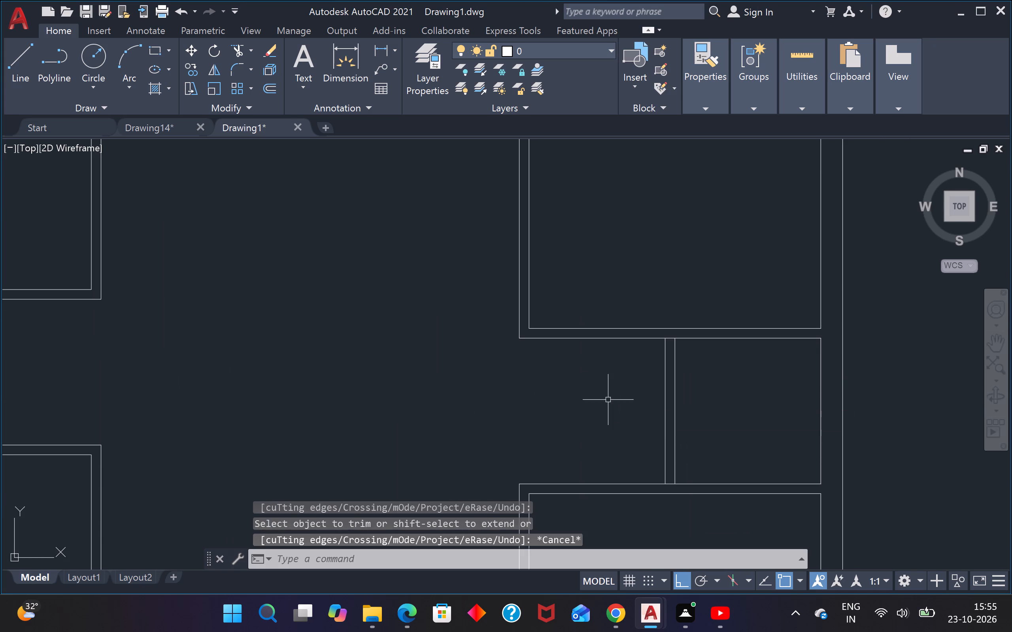
{"action": "key", "text": "Escape"}
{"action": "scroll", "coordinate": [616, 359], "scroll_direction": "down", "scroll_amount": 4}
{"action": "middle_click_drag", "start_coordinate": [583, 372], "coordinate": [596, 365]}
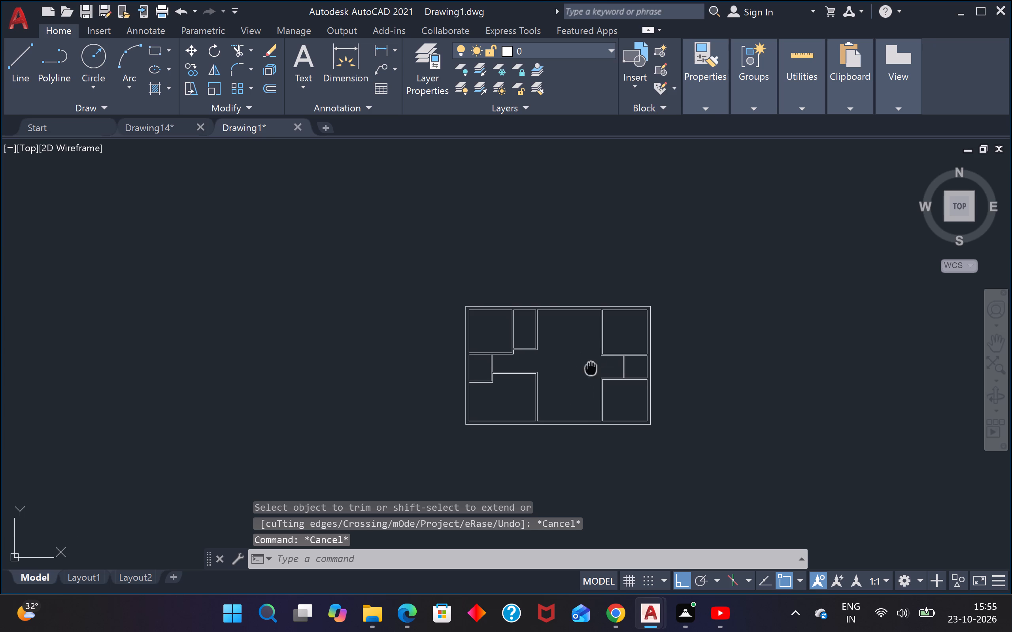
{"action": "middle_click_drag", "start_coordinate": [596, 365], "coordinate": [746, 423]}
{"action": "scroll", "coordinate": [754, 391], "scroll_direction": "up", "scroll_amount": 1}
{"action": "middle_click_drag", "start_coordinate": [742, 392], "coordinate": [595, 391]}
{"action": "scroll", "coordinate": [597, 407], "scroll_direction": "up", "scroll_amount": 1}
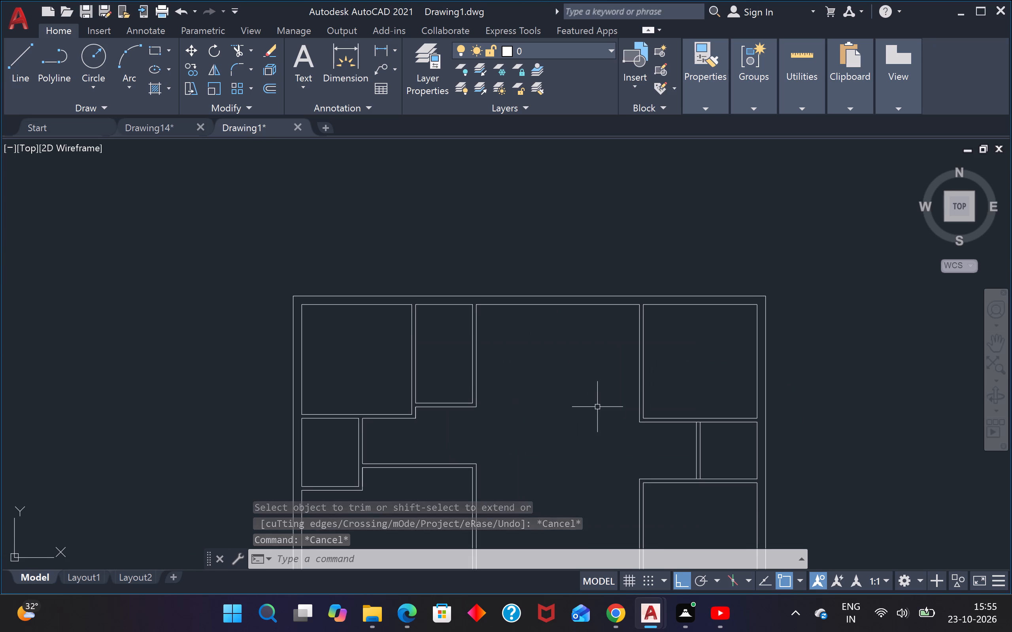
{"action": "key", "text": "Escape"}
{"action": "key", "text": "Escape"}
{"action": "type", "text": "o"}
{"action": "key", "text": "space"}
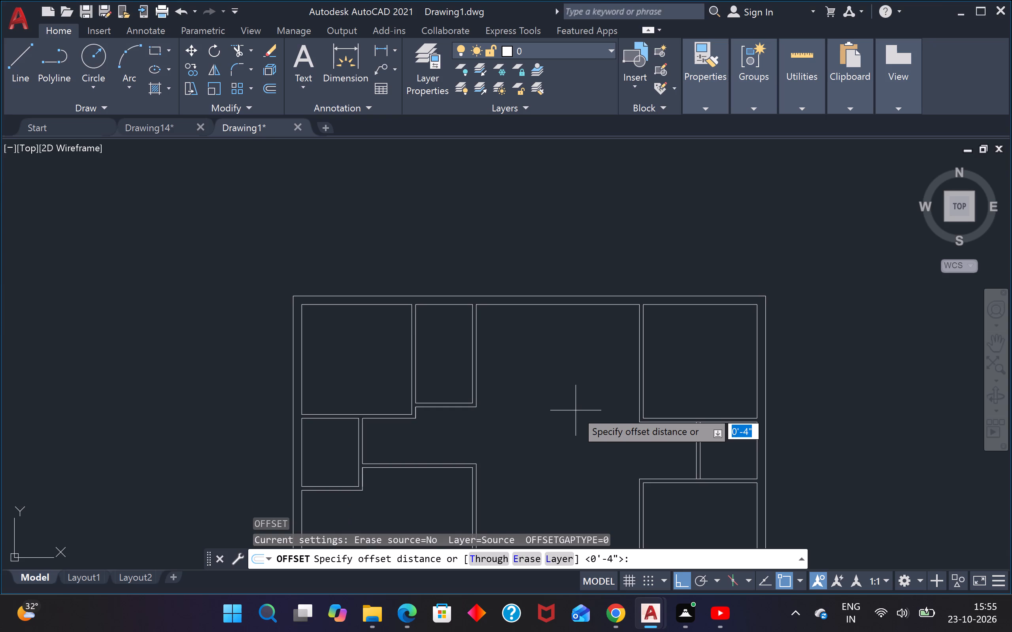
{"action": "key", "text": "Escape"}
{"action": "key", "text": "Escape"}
Move the two lines of the vertical partition beside the upper-right room about 1'-4" to the right.
{"action": "left_click_drag", "start_coordinate": [663, 373], "coordinate": [646, 376]}
{"action": "left_click", "coordinate": [582, 374]}
{"action": "type", "text": "m"}
{"action": "key", "text": "space"}
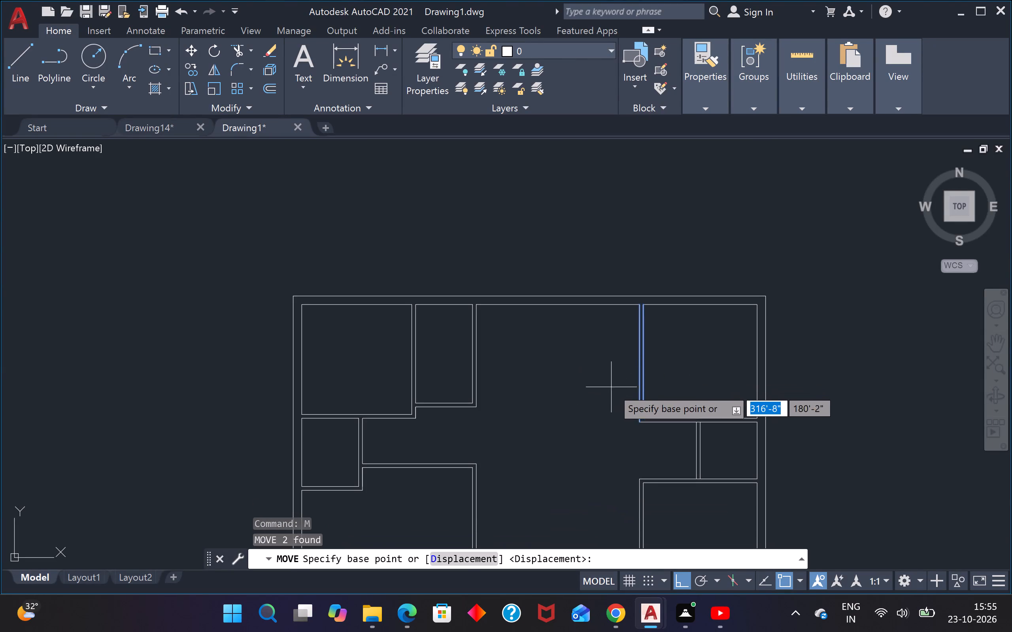
{"action": "scroll", "coordinate": [617, 390], "scroll_direction": "up", "scroll_amount": 2}
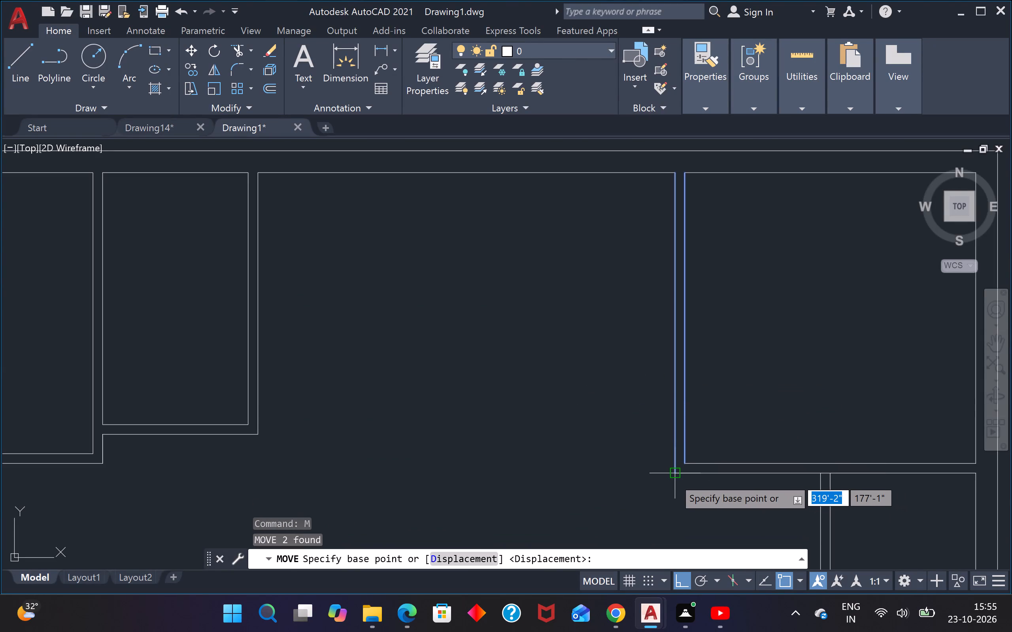
{"action": "left_click", "coordinate": [673, 477]}
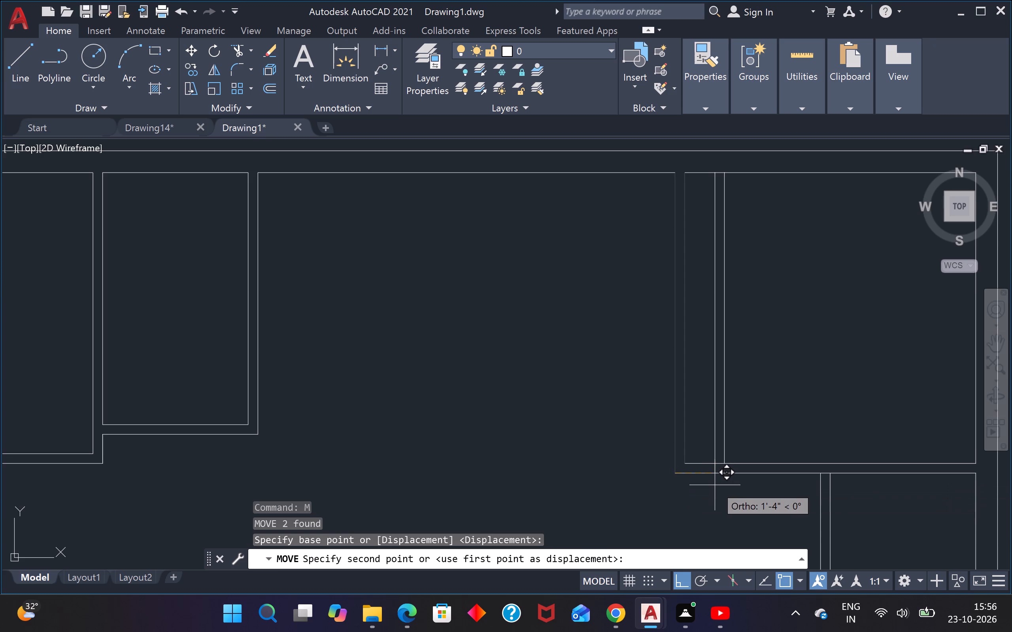
{"action": "left_click", "coordinate": [715, 485]}
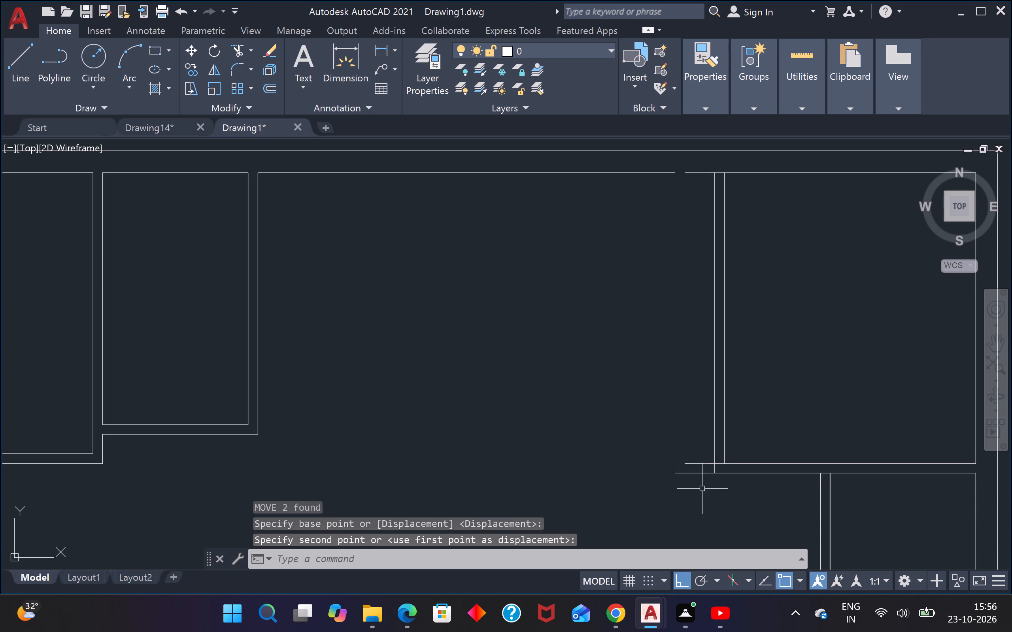
Offset the left line of the vertical partition beside the upper-right room 4' toward the central hall.
{"action": "scroll", "coordinate": [712, 491], "scroll_direction": "down", "scroll_amount": 1}
{"action": "scroll", "coordinate": [712, 491], "scroll_direction": "up", "scroll_amount": 2}
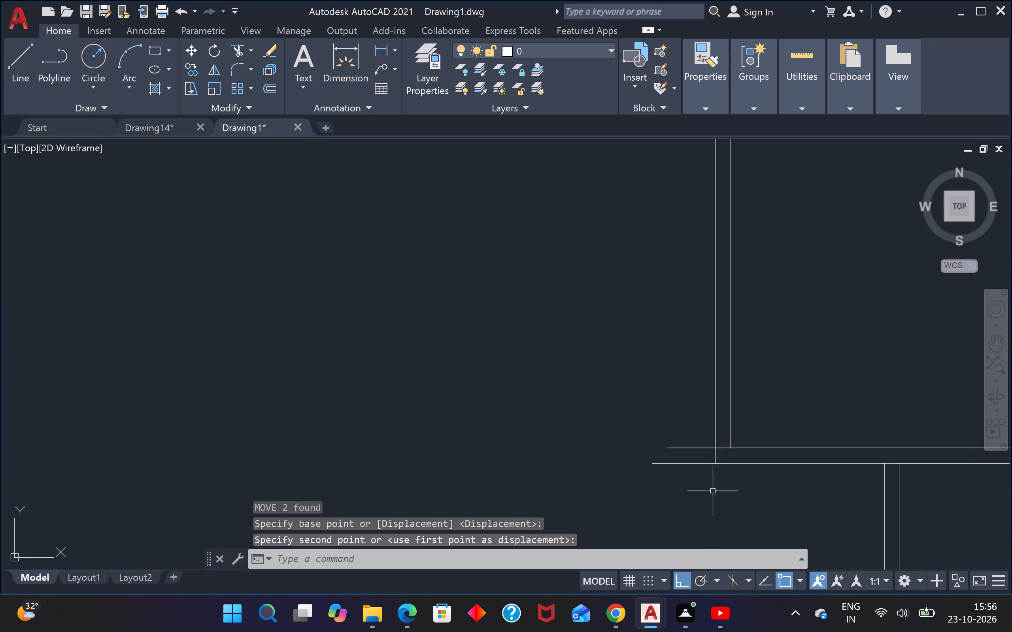
{"action": "scroll", "coordinate": [718, 441], "scroll_direction": "down", "scroll_amount": 3}
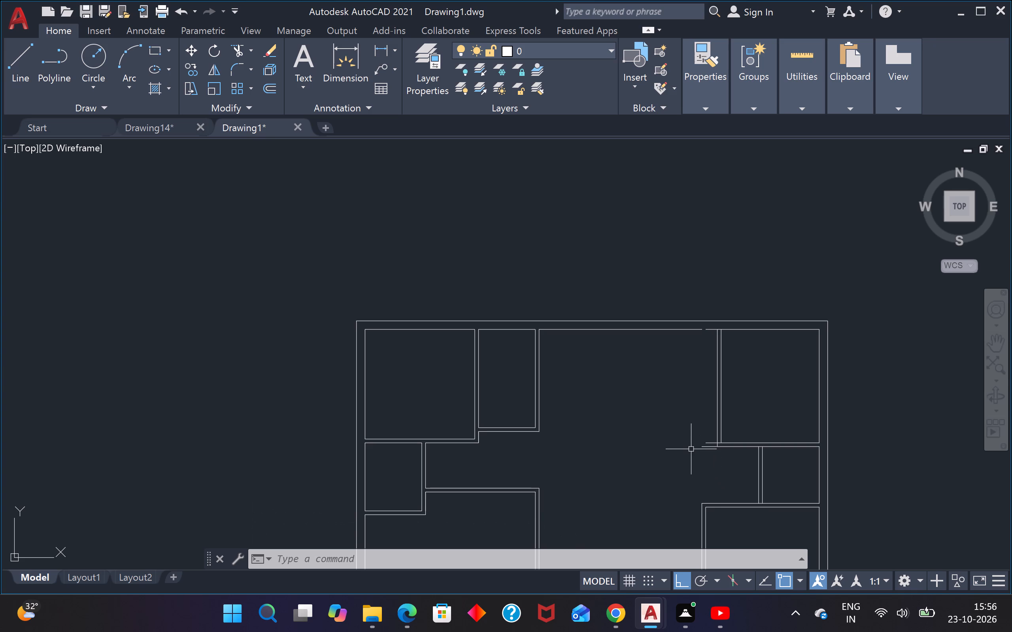
{"action": "type", "text": "o"}
{"action": "key", "text": "space"}
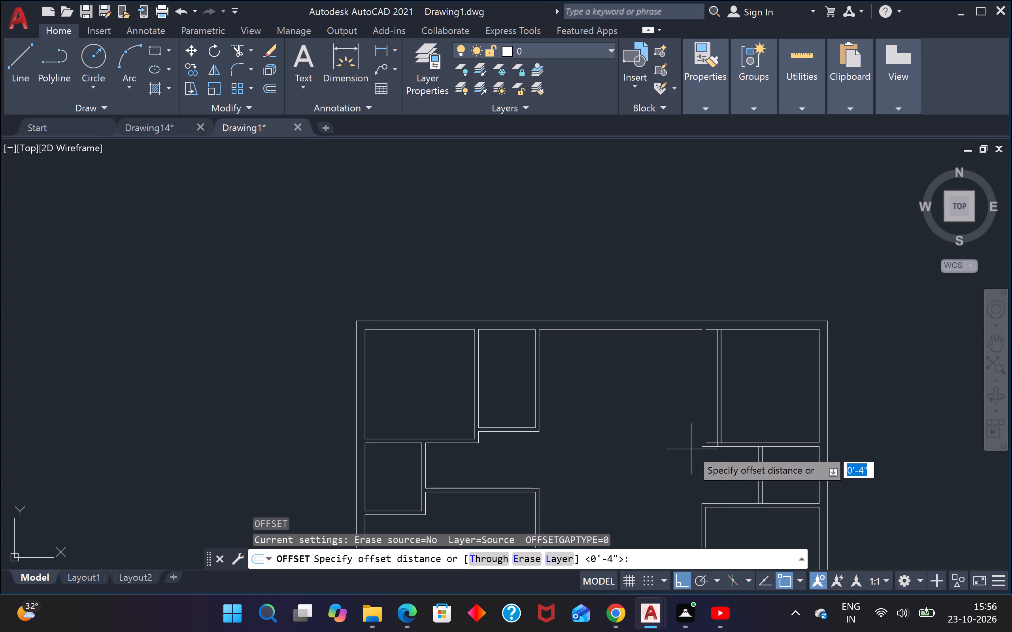
{"action": "type", "text": "4'"}
{"action": "key", "text": "Return"}
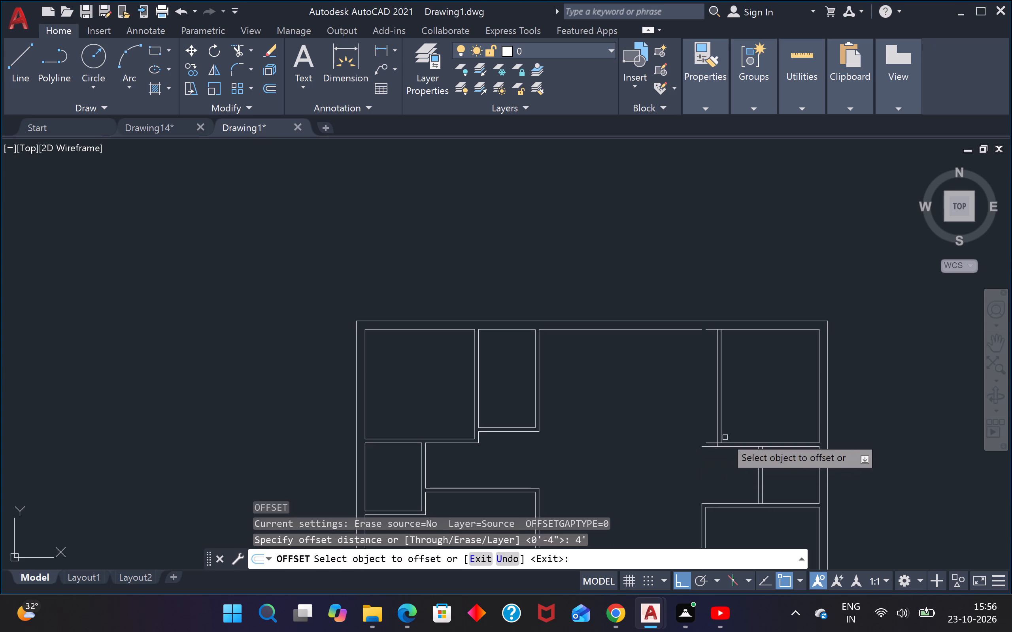
{"action": "left_click", "coordinate": [719, 424]}
{"action": "left_click", "coordinate": [599, 421]}
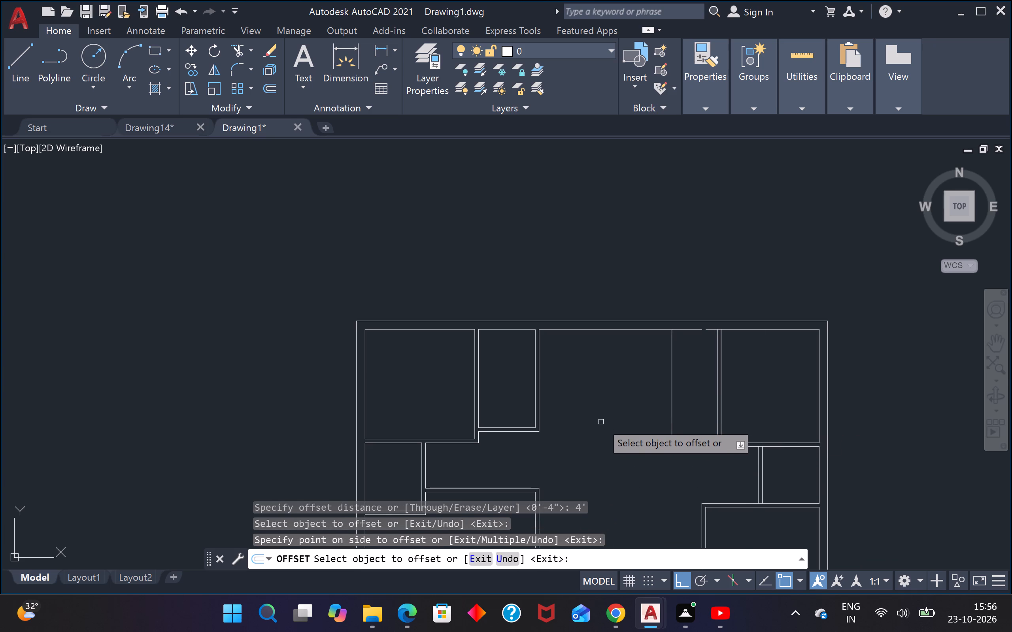
{"action": "key", "text": "Escape"}
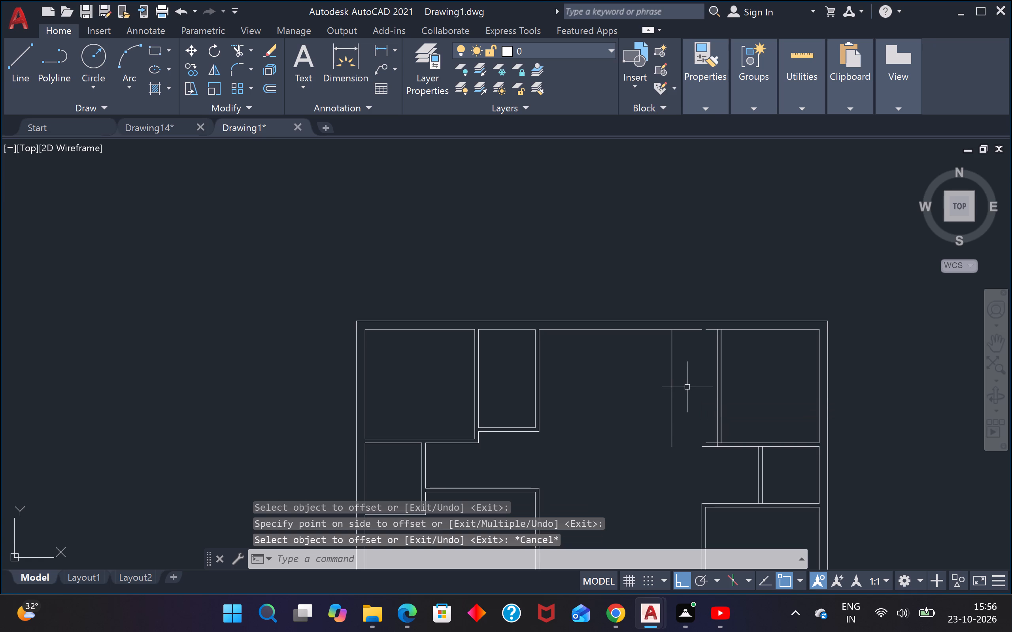
Offset the new vertical line 4" farther toward the central hall to form a second partition.
{"action": "type", "text": "o"}
{"action": "key", "text": "space"}
{"action": "type", "text": "4\""}
{"action": "key", "text": "Return"}
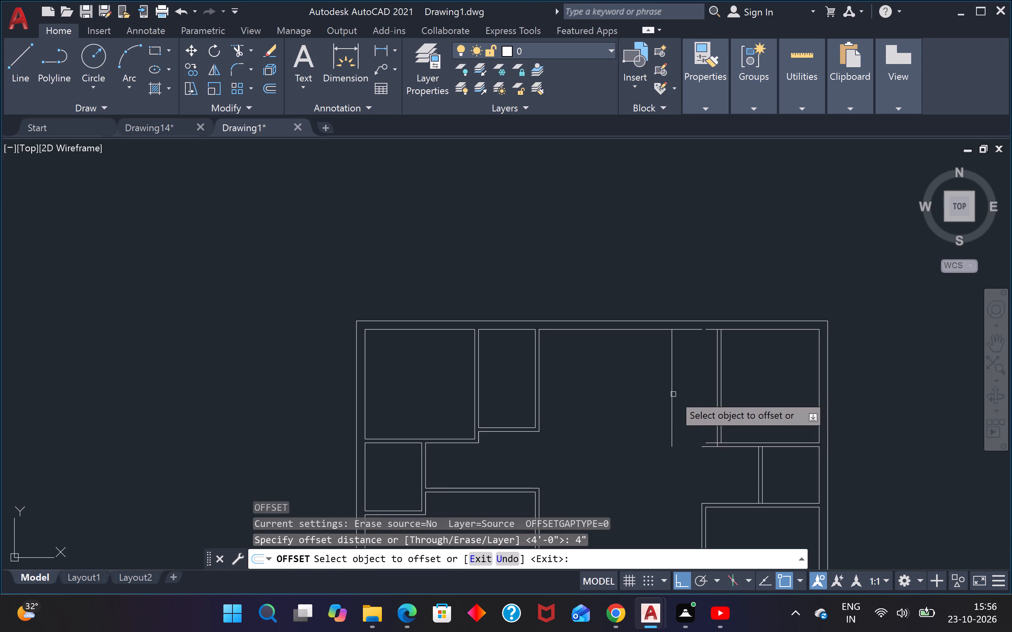
{"action": "left_click", "coordinate": [673, 394]}
{"action": "left_click", "coordinate": [647, 391]}
{"action": "key", "text": "Escape"}
{"action": "key", "text": "Escape"}
Extend the top wall's inner line across its gap and both lines of the upper-right cross wall to the new partition.
{"action": "key", "text": "e"}
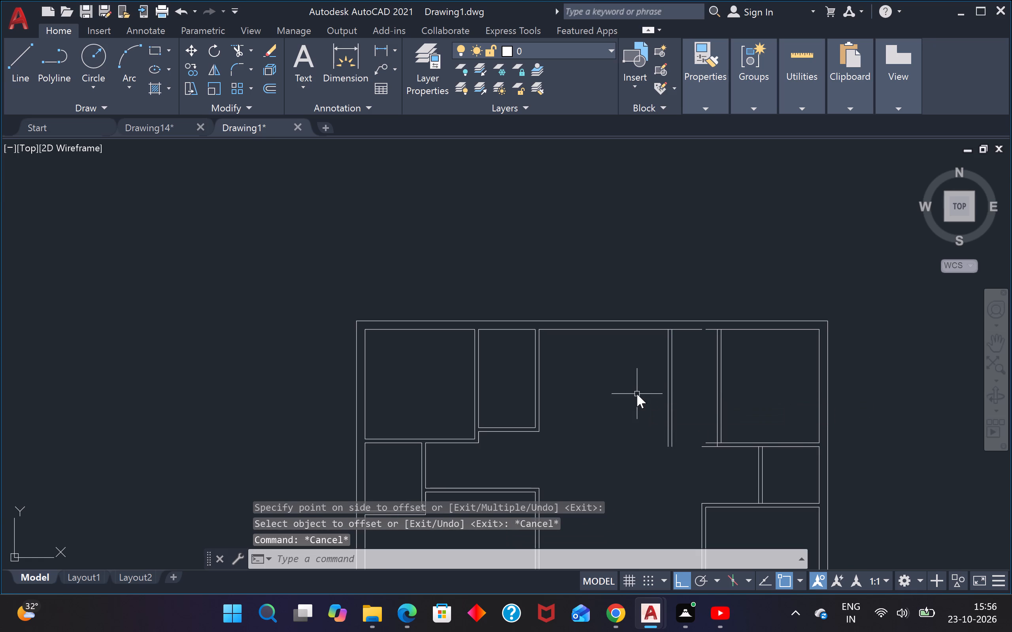
{"action": "type", "text": "x"}
{"action": "key", "text": "space"}
{"action": "left_click", "coordinate": [697, 328]}
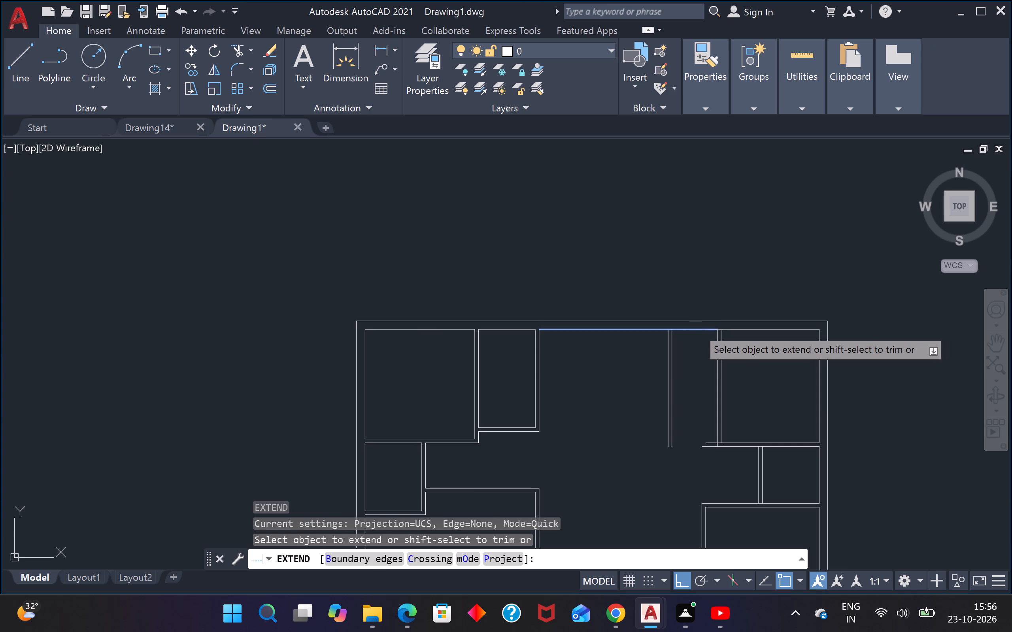
{"action": "left_click", "coordinate": [708, 445]}
{"action": "left_click", "coordinate": [712, 442]}
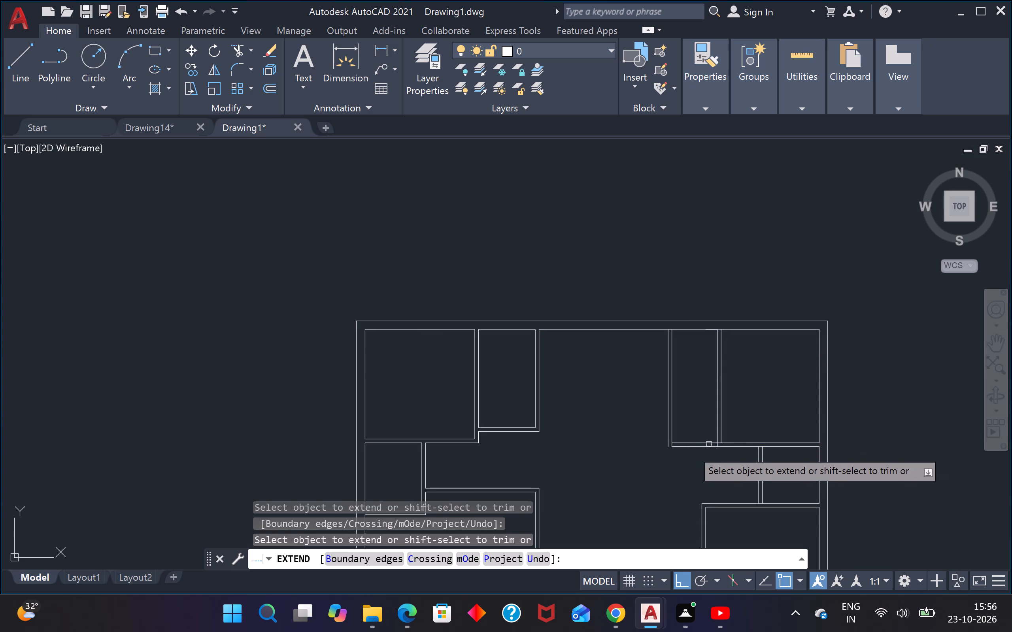
{"action": "left_click", "coordinate": [685, 448]}
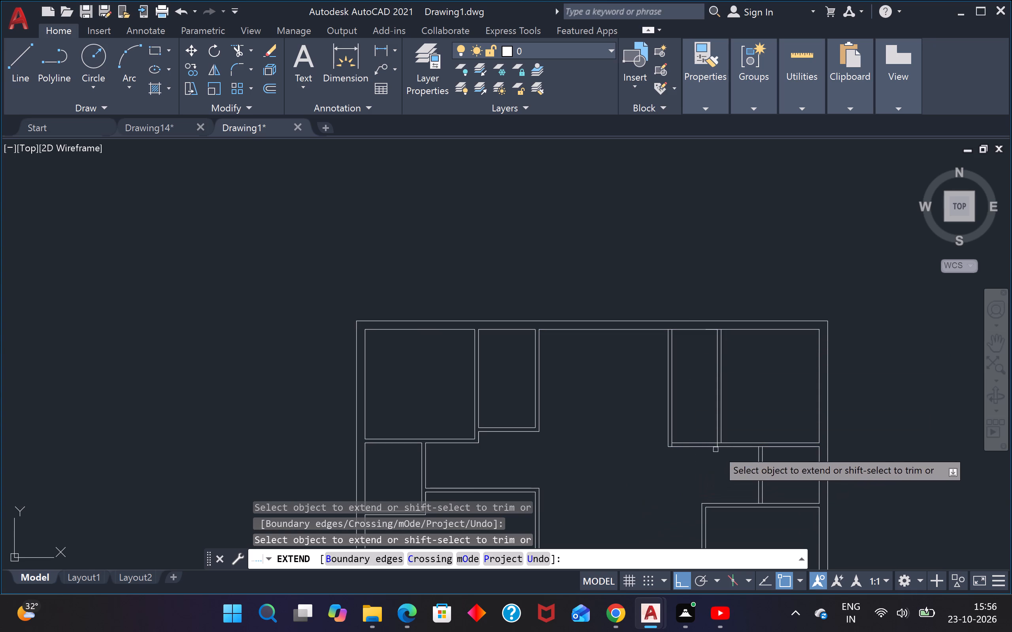
{"action": "scroll", "coordinate": [719, 445], "scroll_direction": "up", "scroll_amount": 1}
{"action": "key", "text": "Escape"}
{"action": "key", "text": "Escape"}
Trim the overlapping line pieces where the cross wall meets the old and new vertical partitions.
{"action": "type", "text": "tr"}
{"action": "key", "text": "space"}
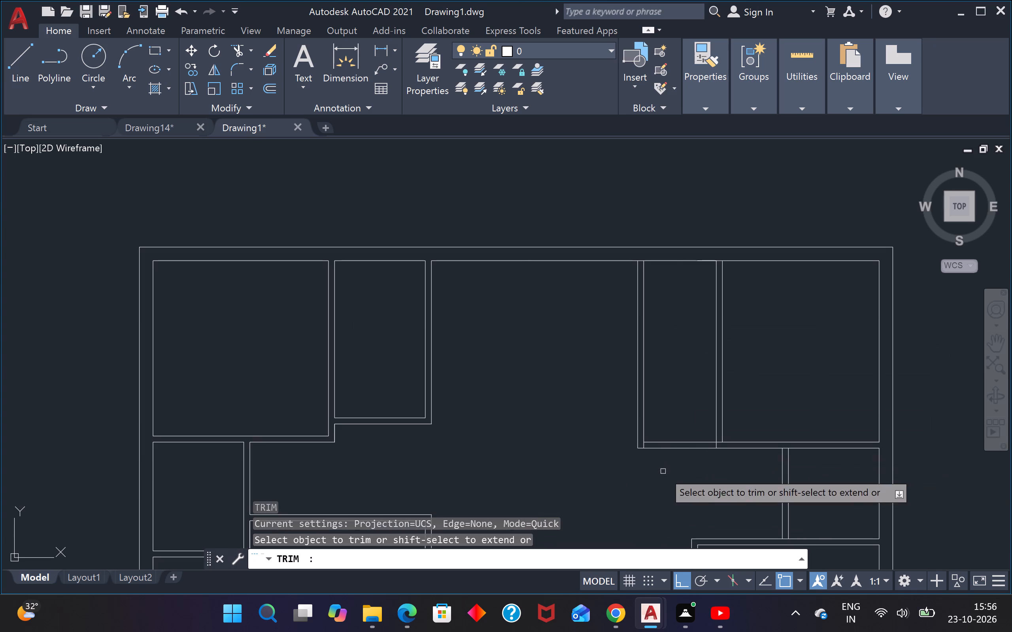
{"action": "scroll", "coordinate": [708, 453], "scroll_direction": "up", "scroll_amount": 4}
{"action": "left_click", "coordinate": [779, 383]}
{"action": "left_click", "coordinate": [774, 413]}
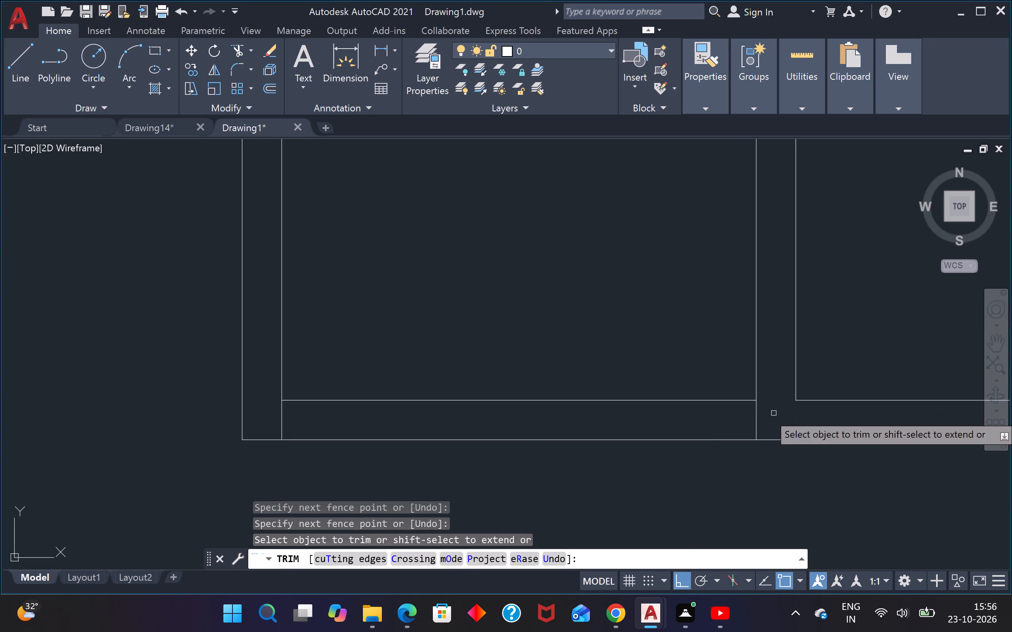
{"action": "left_click_drag", "start_coordinate": [774, 413], "coordinate": [759, 416]}
{"action": "left_click", "coordinate": [735, 419]}
{"action": "left_click", "coordinate": [780, 416]}
{"action": "left_click_drag", "start_coordinate": [316, 423], "coordinate": [311, 425]}
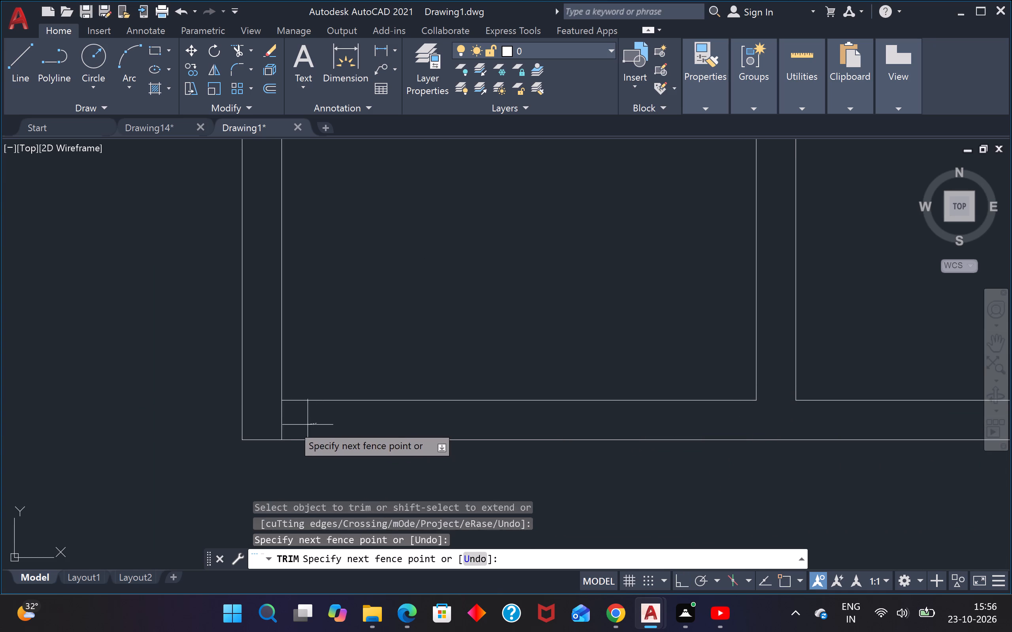
{"action": "left_click", "coordinate": [266, 419]}
Trim the top wall's inner line between the lines of both vertical partitions flanking the narrow room.
{"action": "scroll", "coordinate": [301, 408], "scroll_direction": "down", "scroll_amount": 6}
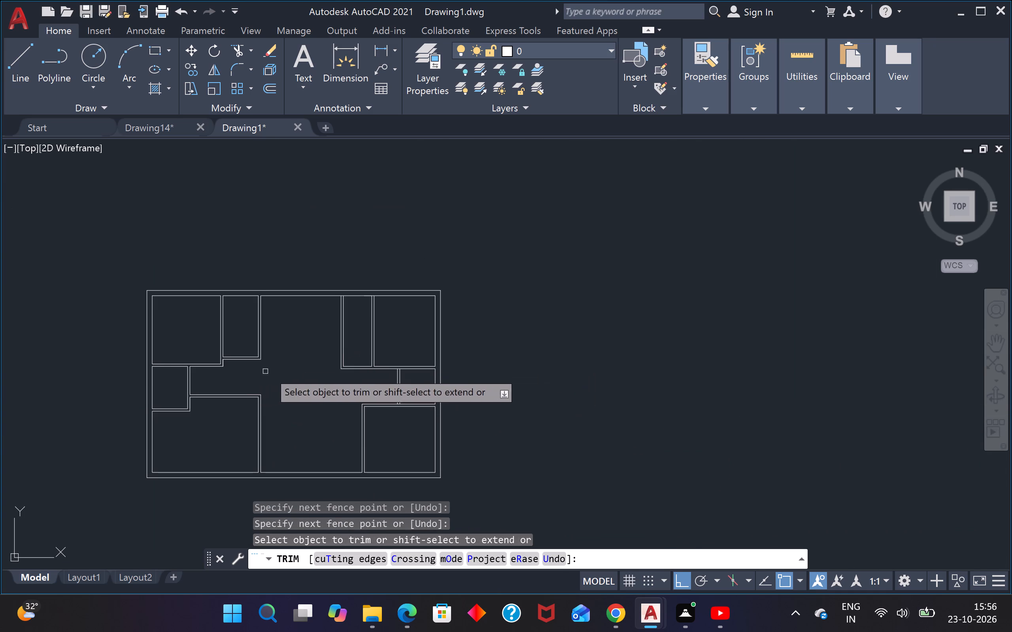
{"action": "middle_click_drag", "start_coordinate": [301, 363], "coordinate": [401, 488]}
{"action": "scroll", "coordinate": [425, 416], "scroll_direction": "up", "scroll_amount": 3}
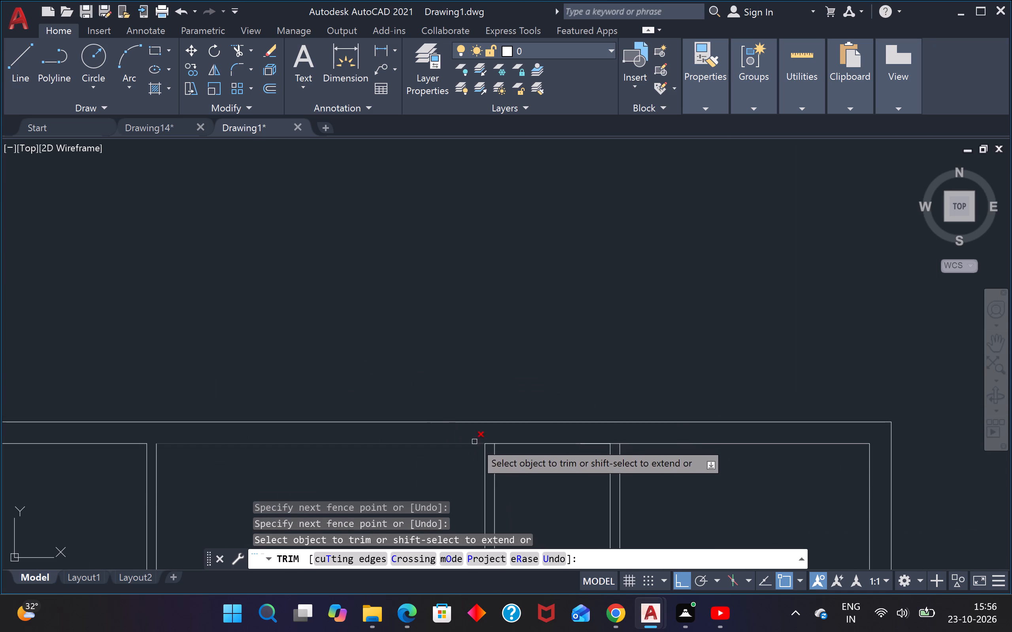
{"action": "scroll", "coordinate": [482, 446], "scroll_direction": "up", "scroll_amount": 3}
{"action": "left_click", "coordinate": [521, 418]}
{"action": "left_click", "coordinate": [513, 459]}
{"action": "scroll", "coordinate": [548, 427], "scroll_direction": "down", "scroll_amount": 5}
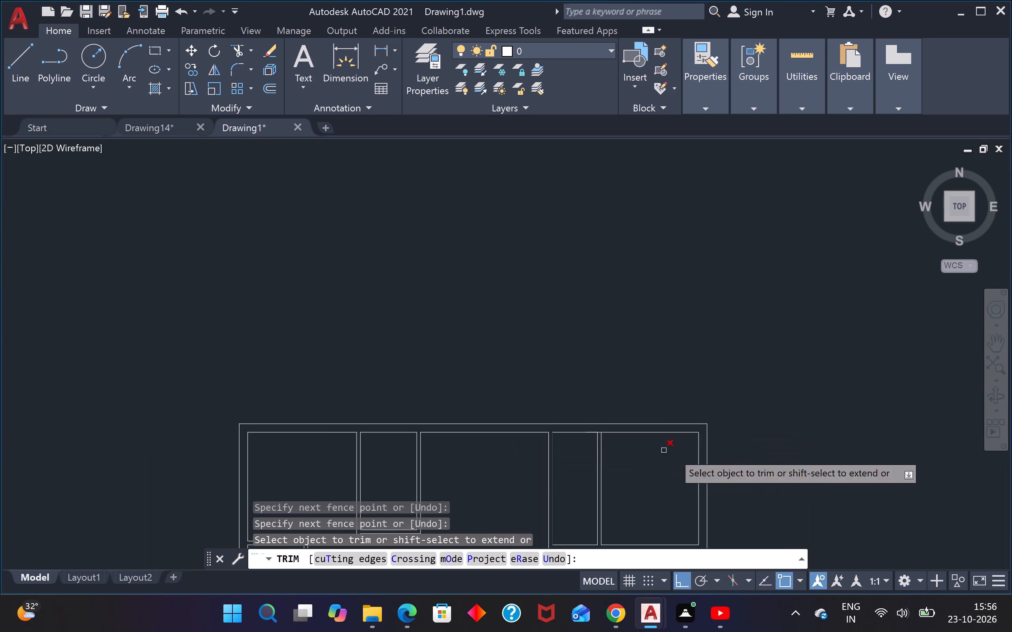
{"action": "scroll", "coordinate": [598, 434], "scroll_direction": "up", "scroll_amount": 4}
{"action": "left_click", "coordinate": [614, 431]}
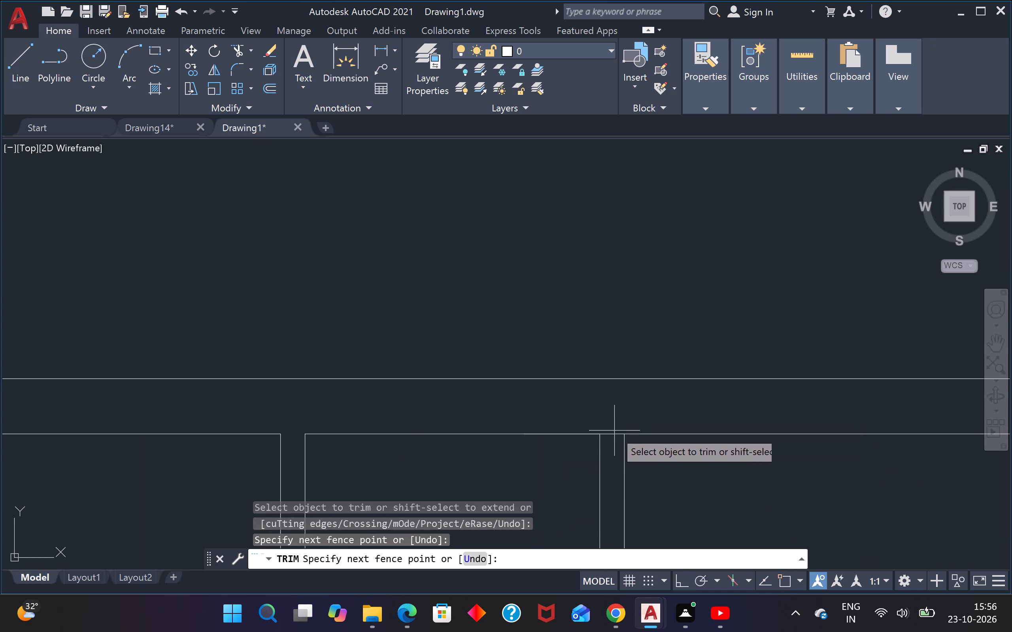
{"action": "left_click", "coordinate": [614, 453]}
{"action": "scroll", "coordinate": [615, 443], "scroll_direction": "down", "scroll_amount": 8}
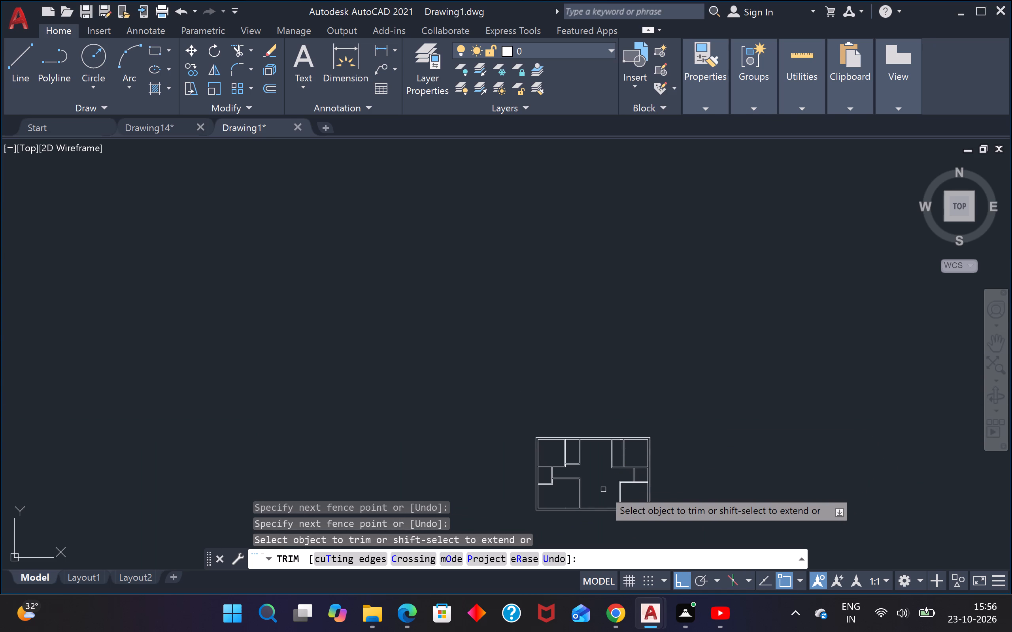
{"action": "scroll", "coordinate": [600, 490], "scroll_direction": "up", "scroll_amount": 2}
{"action": "scroll", "coordinate": [658, 421], "scroll_direction": "up", "scroll_amount": 3}
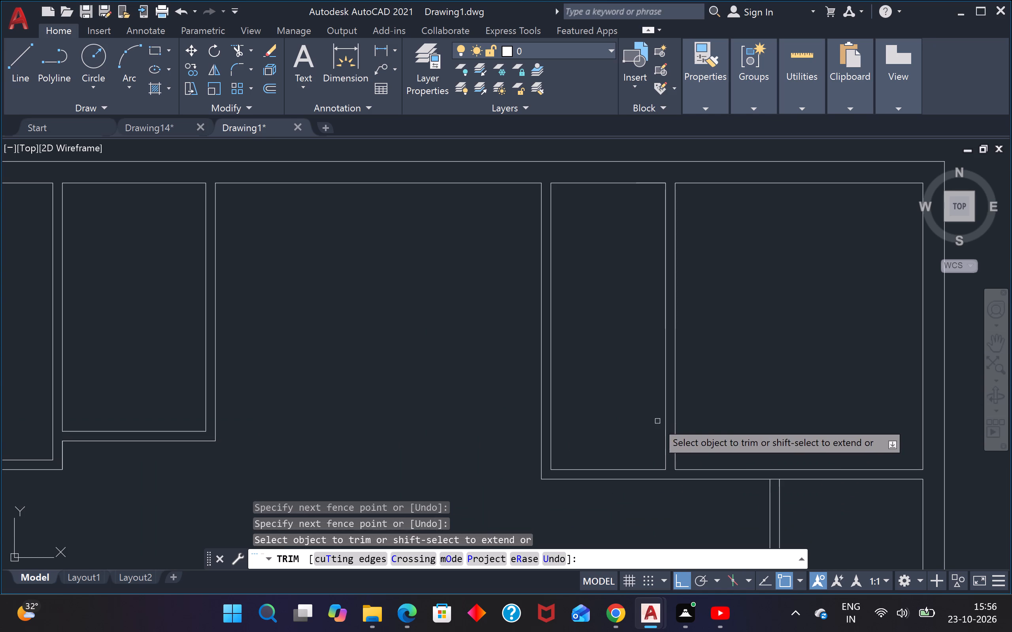
{"action": "key", "text": "Escape"}
Offset the narrow room's bottom wall line 8" upward into the room.
{"action": "key", "text": "o"}
{"action": "key", "text": "space"}
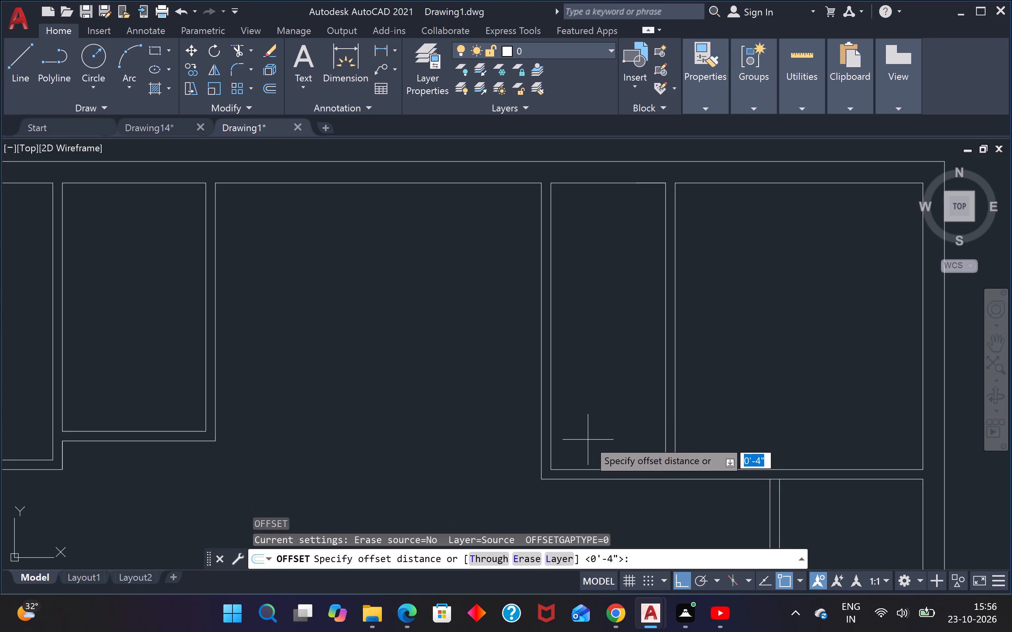
{"action": "type", "text": "8\""}
{"action": "key", "text": "Return"}
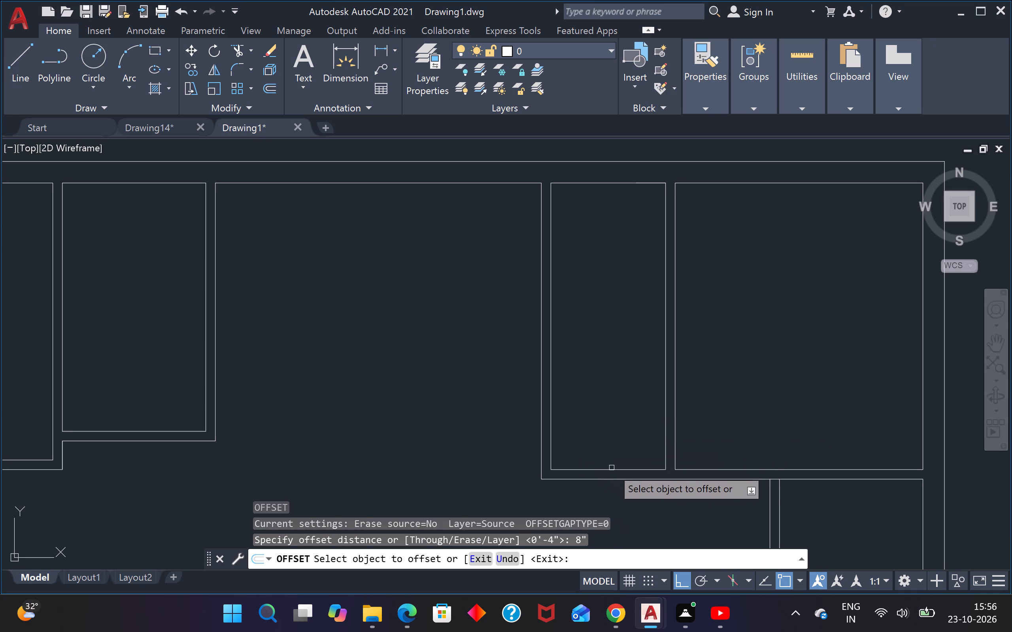
{"action": "left_click", "coordinate": [612, 468]}
{"action": "left_click", "coordinate": [617, 419]}
{"action": "key", "text": "Escape"}
{"action": "key", "text": "Escape"}
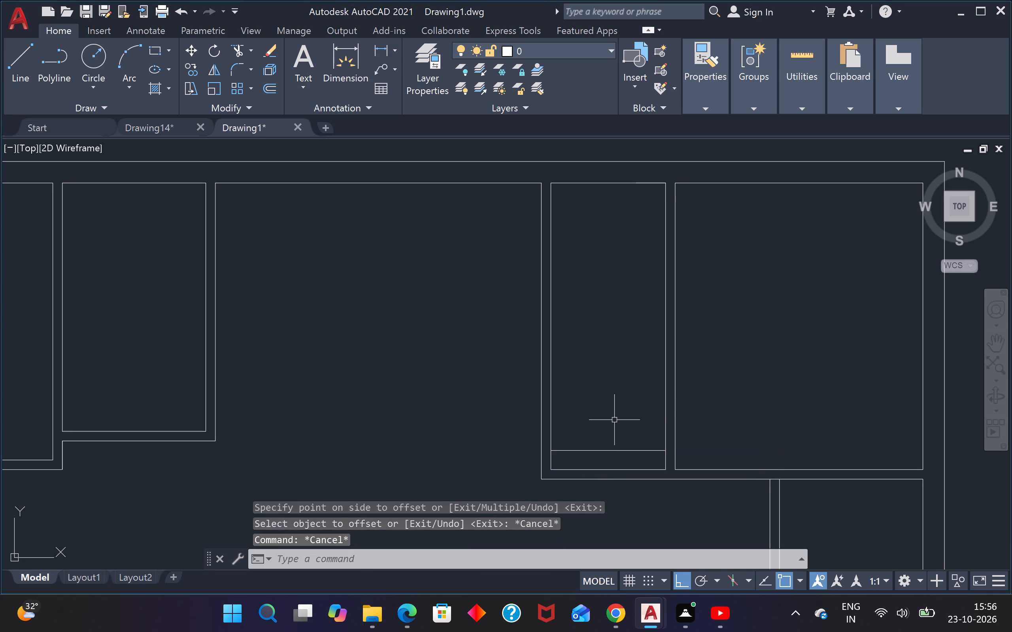
Offset the new horizontal line 4" upward to give the narrow room's raised bottom wall its thickness.
{"action": "type", "text": "o"}
{"action": "key", "text": "space"}
{"action": "key", "text": "4"}
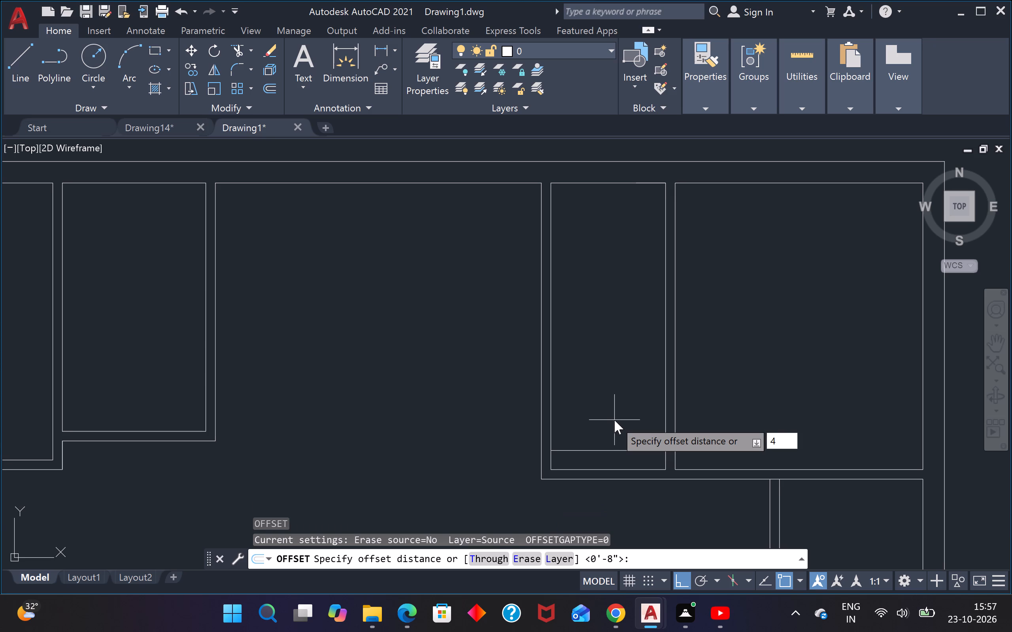
{"action": "key", "text": "shift+quotedbl"}
{"action": "key", "text": "Return"}
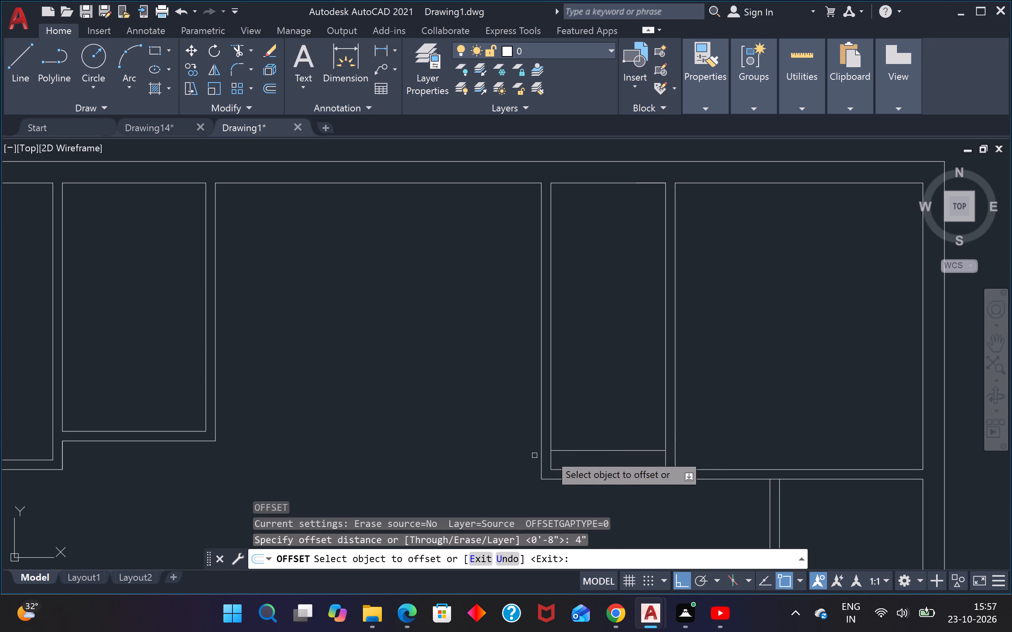
{"action": "left_click", "coordinate": [574, 448]}
{"action": "left_click", "coordinate": [575, 450]}
{"action": "left_click", "coordinate": [577, 415]}
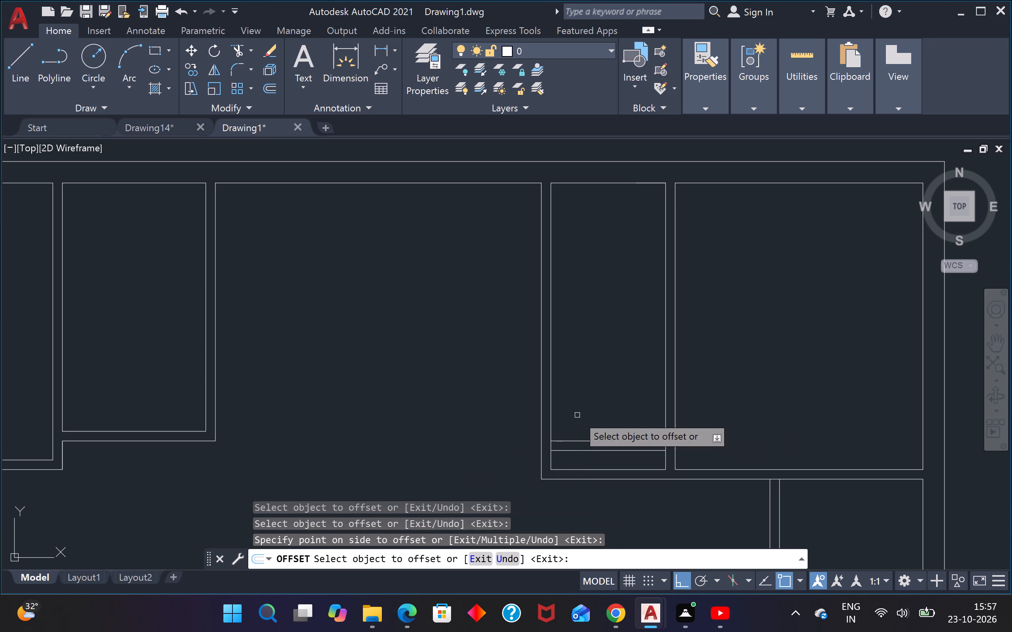
{"action": "key", "text": "Escape"}
{"action": "key", "text": "Escape"}
Extend both lines of the raised bottom wall across the partitions to their outer lines on each side.
{"action": "type", "text": "ex"}
{"action": "key", "text": "space"}
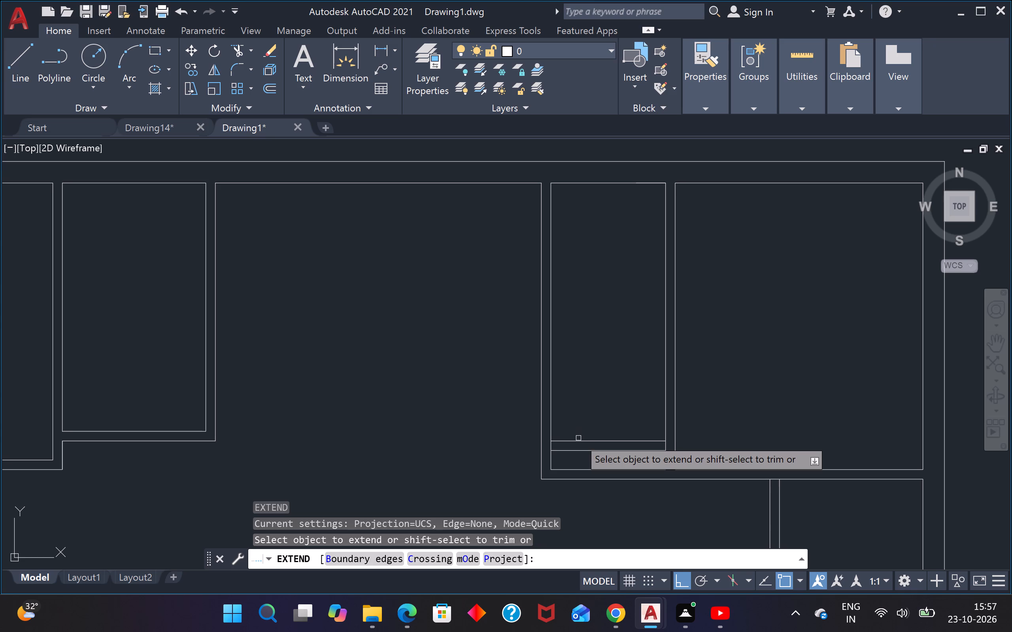
{"action": "left_click", "coordinate": [579, 439]}
{"action": "left_click", "coordinate": [576, 450]}
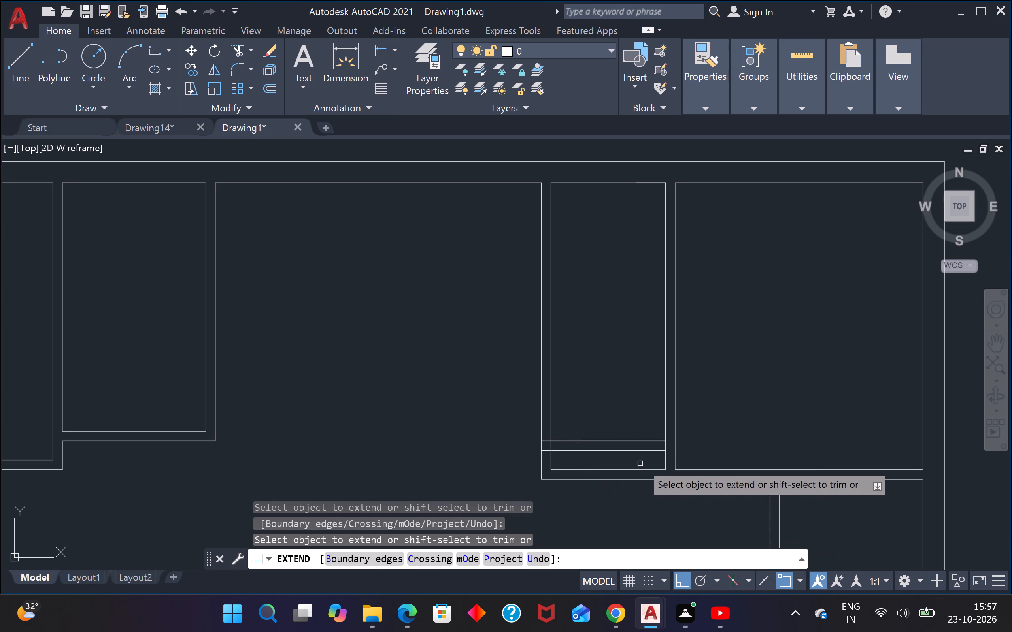
{"action": "left_click", "coordinate": [657, 452]}
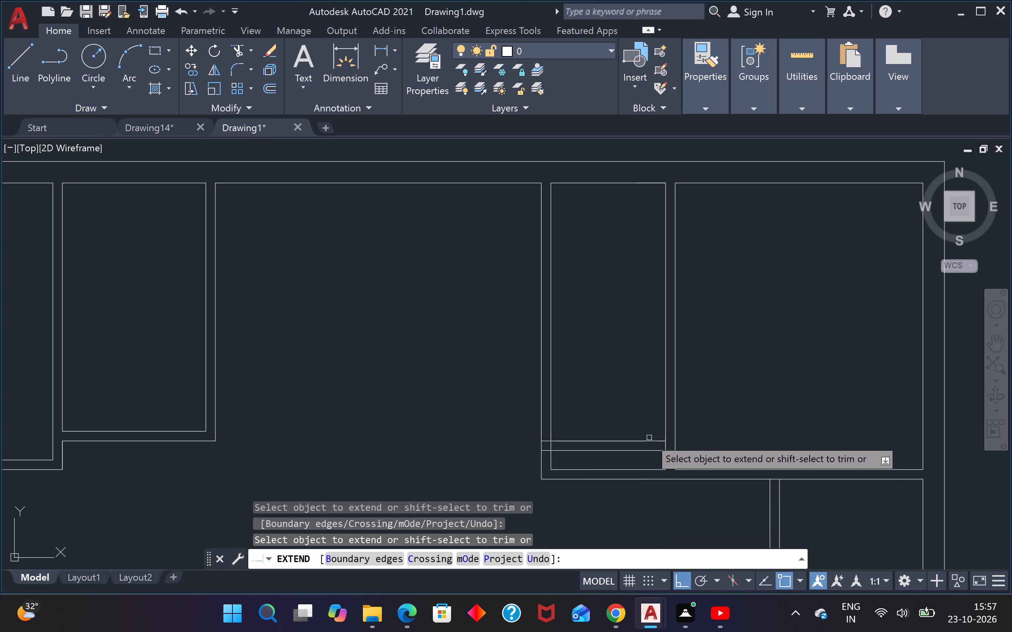
{"action": "left_click", "coordinate": [649, 438]}
{"action": "left_click", "coordinate": [648, 447]}
{"action": "type", "text": "``"}
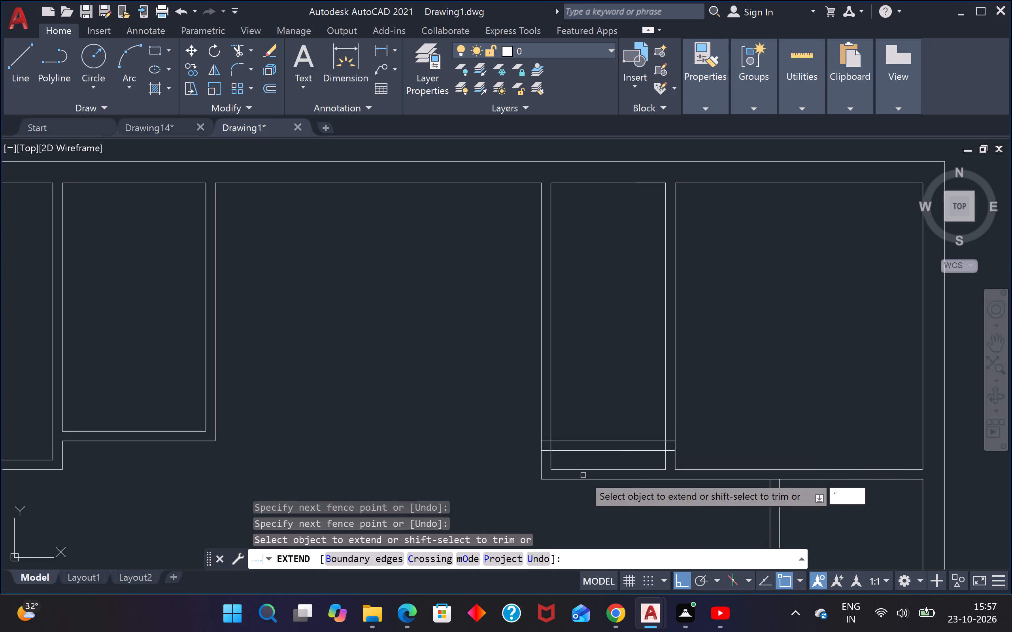
{"action": "key", "text": "Escape"}
{"action": "key", "text": "Escape"}
Trim the left partition's lines below the raised wall and the two old bottom wall lines beneath the narrow room.
{"action": "type", "text": "tr"}
{"action": "key", "text": "space"}
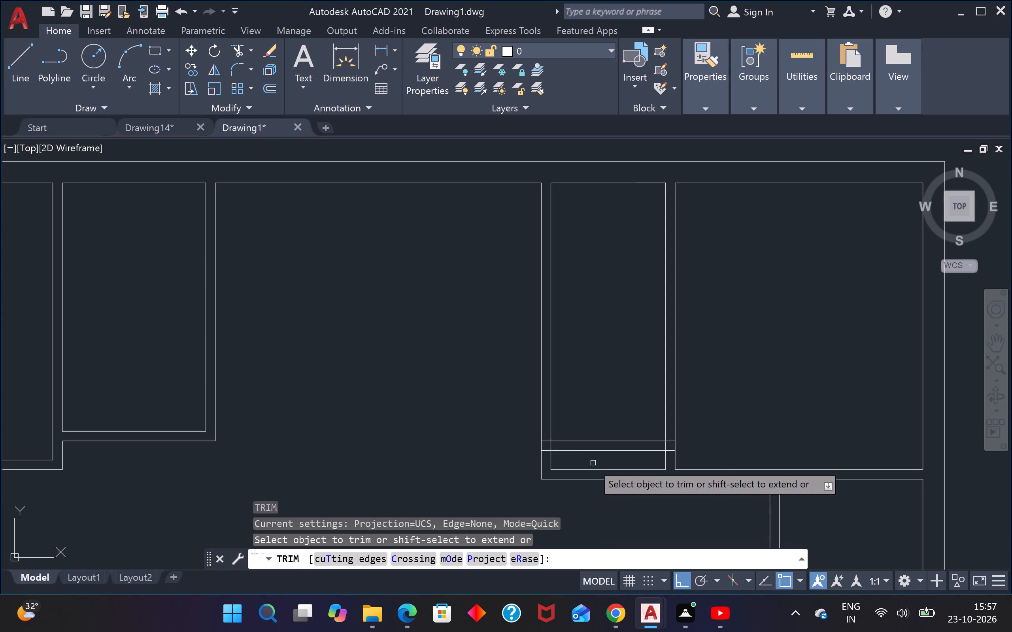
{"action": "left_click", "coordinate": [589, 462]}
{"action": "left_click", "coordinate": [523, 459]}
{"action": "scroll", "coordinate": [572, 468], "scroll_direction": "up", "scroll_amount": 1}
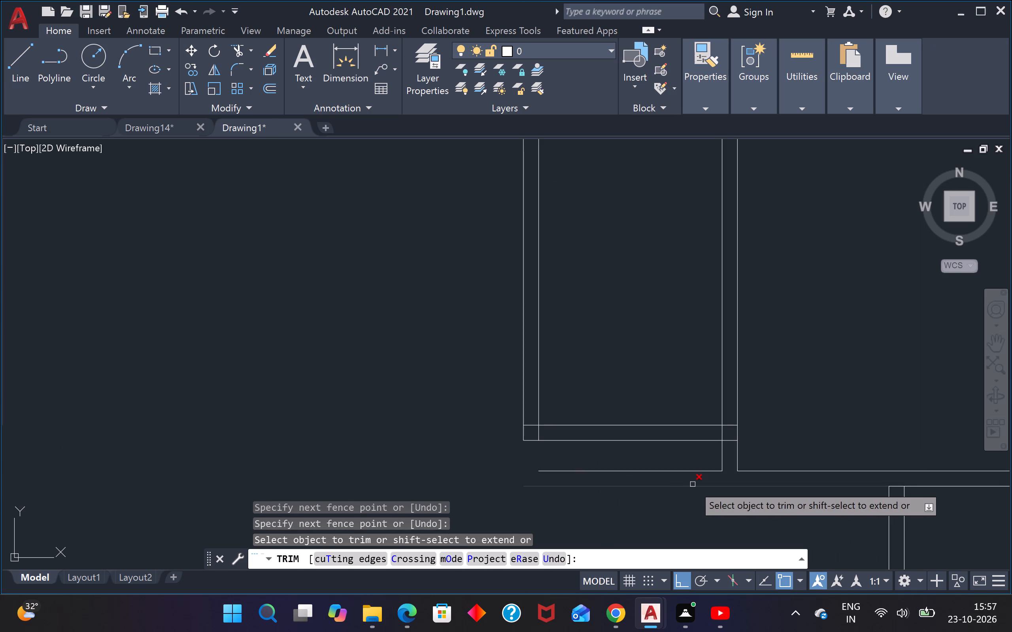
{"action": "left_click", "coordinate": [720, 461], "text": "shift"}
{"action": "left_click", "coordinate": [625, 461]}
{"action": "left_click", "coordinate": [591, 507]}
Trim the raised wall's line ends inside the right partition and the partition line crossing the wall's thickness.
{"action": "scroll", "coordinate": [625, 463], "scroll_direction": "down", "scroll_amount": 3}
{"action": "scroll", "coordinate": [632, 470], "scroll_direction": "up", "scroll_amount": 1}
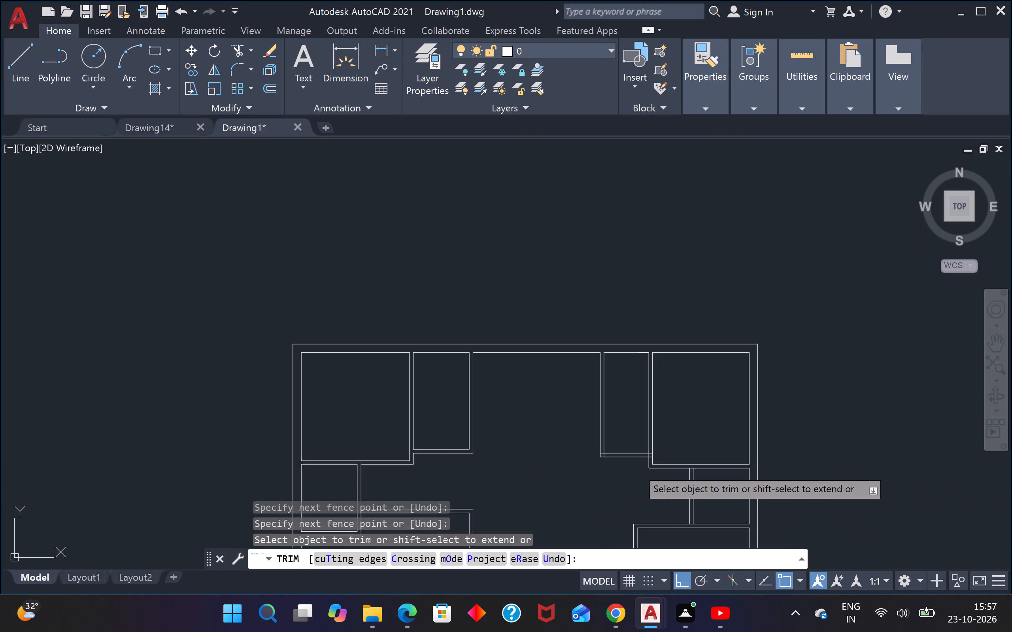
{"action": "scroll", "coordinate": [638, 468], "scroll_direction": "up", "scroll_amount": 1}
{"action": "scroll", "coordinate": [673, 442], "scroll_direction": "up", "scroll_amount": 4}
{"action": "left_click", "coordinate": [686, 381]}
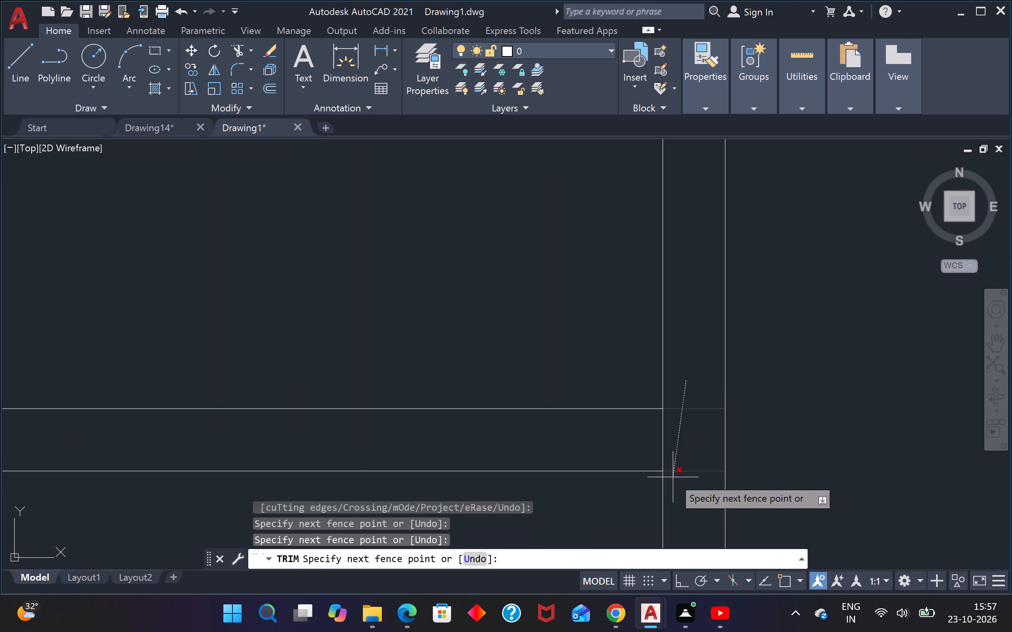
{"action": "left_click", "coordinate": [673, 477]}
{"action": "left_click_drag", "start_coordinate": [685, 448], "coordinate": [676, 447]}
{"action": "left_click", "coordinate": [532, 425]}
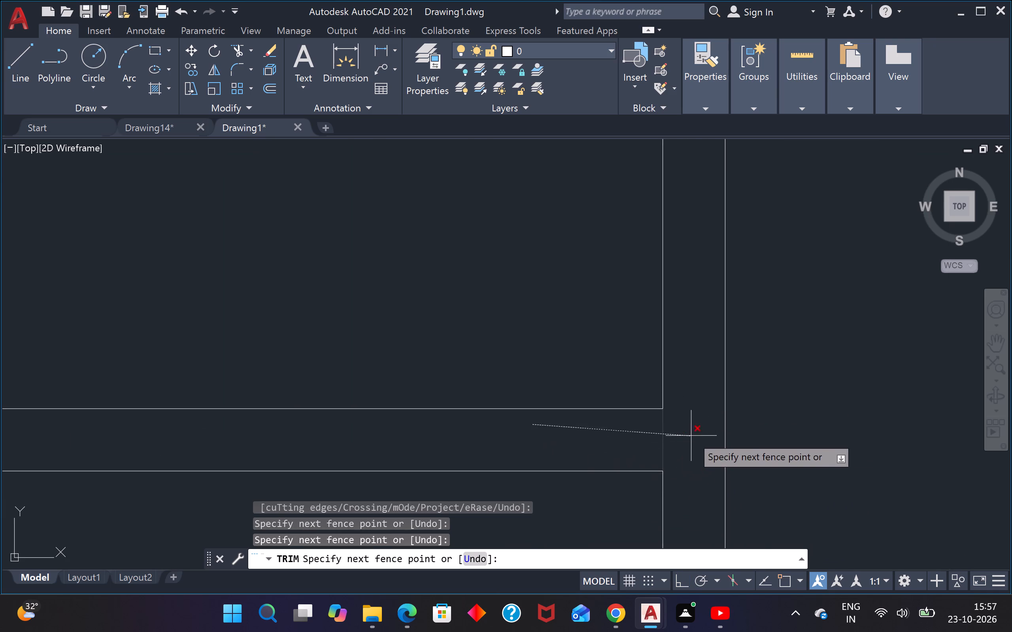
{"action": "left_click", "coordinate": [691, 435]}
Trim the overlapping inner lines at the upper-right narrow room's lower-left corner to form a clean wall corner.
{"action": "scroll", "coordinate": [684, 434], "scroll_direction": "down", "scroll_amount": 4}
{"action": "scroll", "coordinate": [536, 444], "scroll_direction": "up", "scroll_amount": 4}
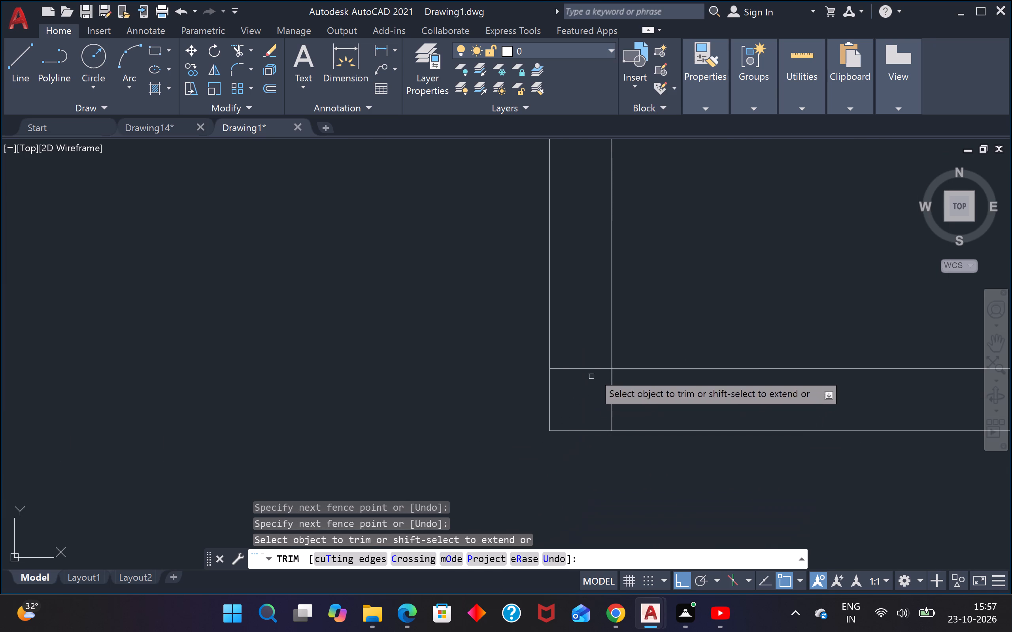
{"action": "left_click", "coordinate": [583, 340]}
{"action": "left_click", "coordinate": [581, 391]}
{"action": "left_click_drag", "start_coordinate": [581, 395], "coordinate": [591, 395]}
{"action": "left_click", "coordinate": [638, 396]}
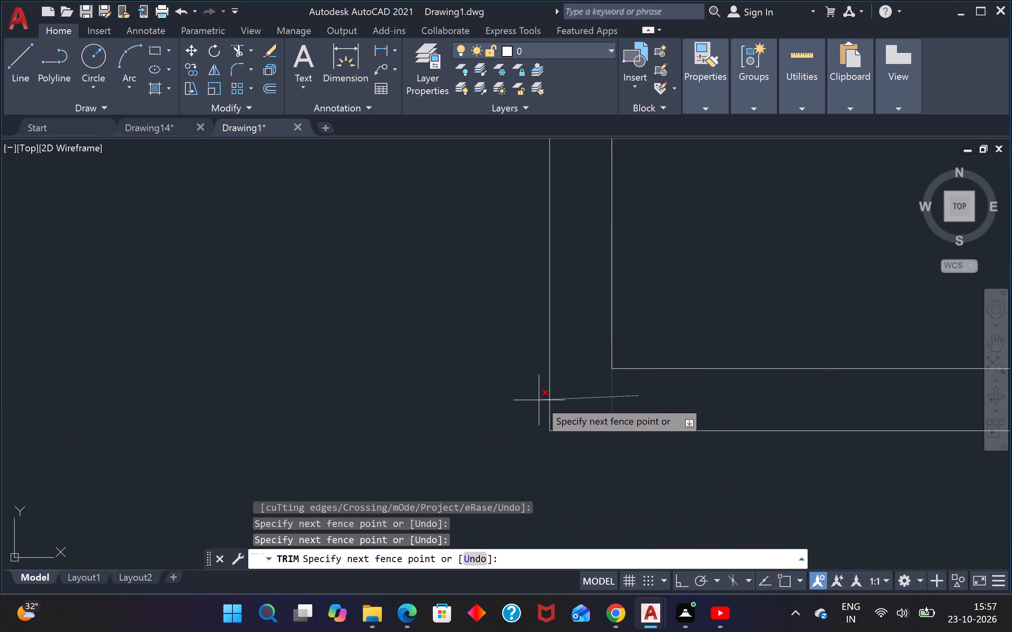
{"action": "left_click", "coordinate": [581, 396]}
{"action": "scroll", "coordinate": [583, 391], "scroll_direction": "down", "scroll_amount": 8}
{"action": "scroll", "coordinate": [621, 382], "scroll_direction": "up", "scroll_amount": 2}
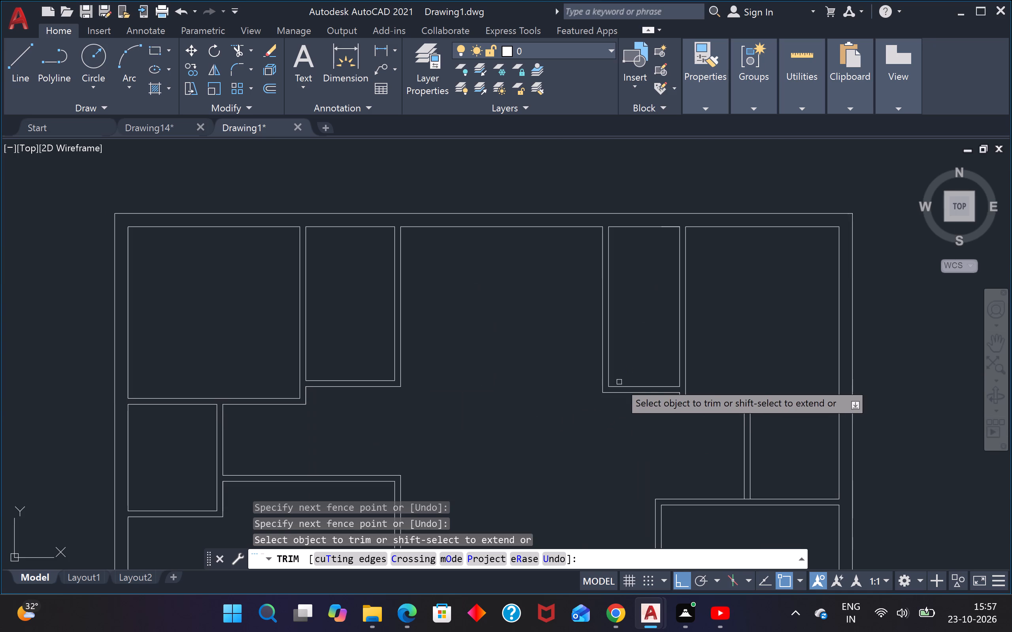
{"action": "key", "text": "Escape"}
{"action": "key", "text": "Escape"}
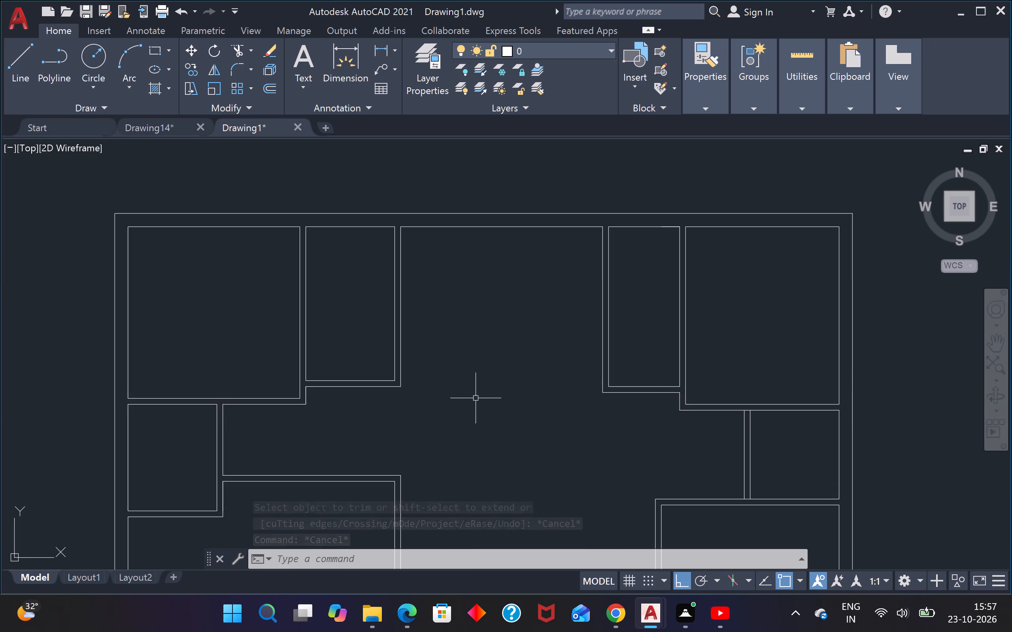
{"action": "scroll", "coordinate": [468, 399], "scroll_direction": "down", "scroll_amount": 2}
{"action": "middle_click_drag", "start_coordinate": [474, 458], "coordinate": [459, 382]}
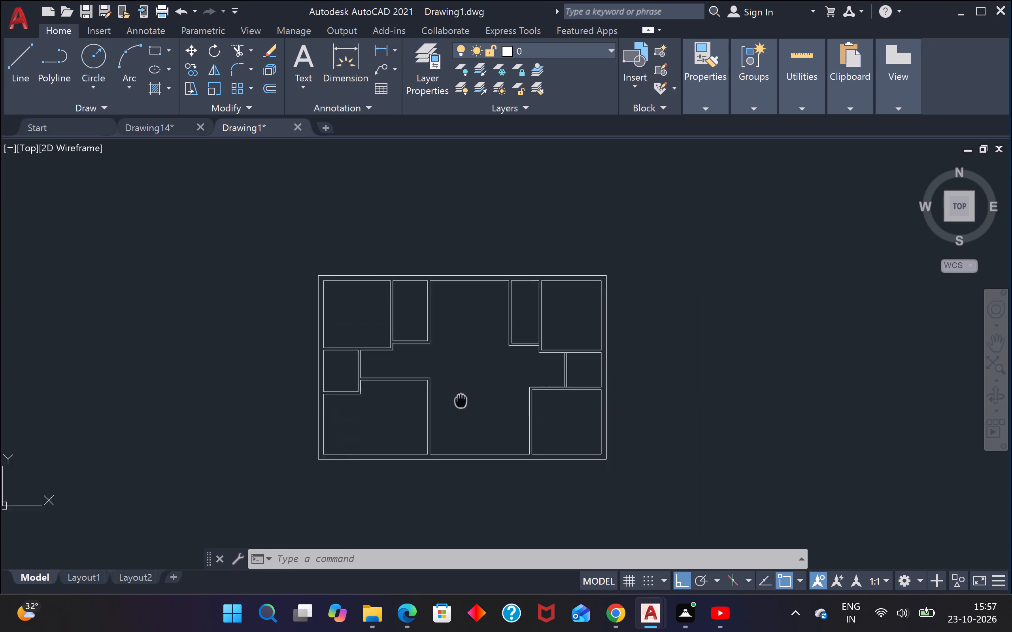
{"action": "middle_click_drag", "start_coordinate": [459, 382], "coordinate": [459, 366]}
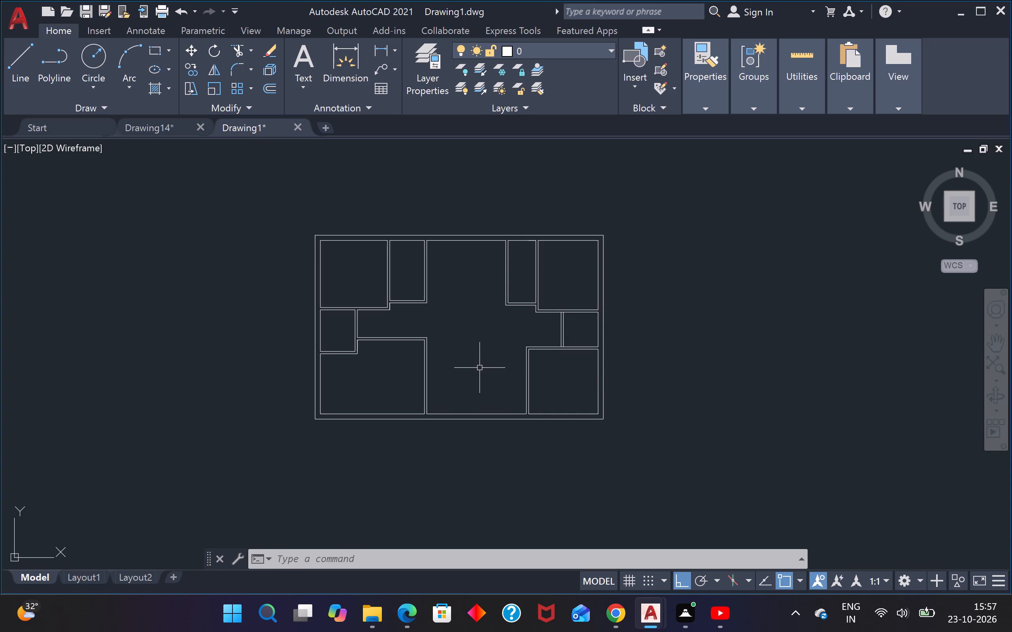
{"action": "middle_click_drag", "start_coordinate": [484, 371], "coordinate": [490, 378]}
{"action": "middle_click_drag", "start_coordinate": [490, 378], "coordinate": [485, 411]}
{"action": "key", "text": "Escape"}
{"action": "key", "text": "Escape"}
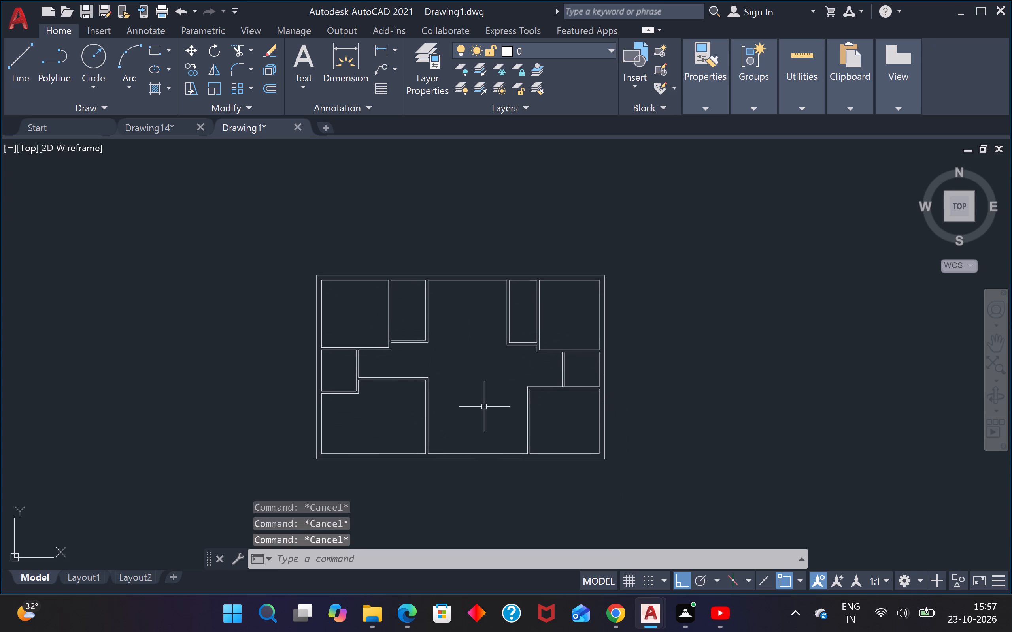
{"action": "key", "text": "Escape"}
Draw a vertical line across the wall from the upper-left room's lower-right inner corner and trim its excess below the wall.
{"action": "type", "text": "l"}
{"action": "key", "text": "space"}
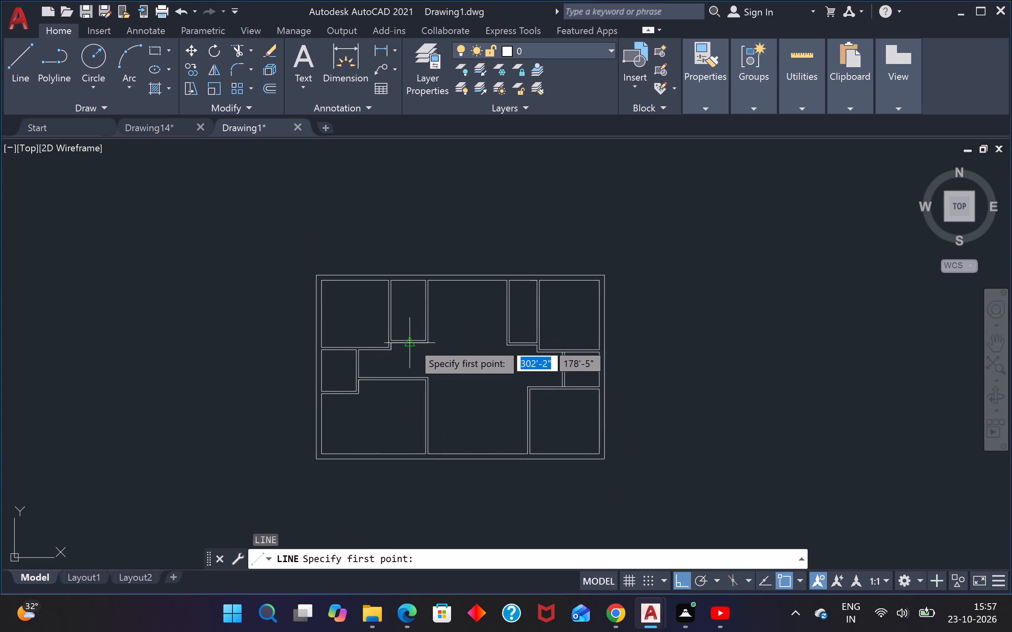
{"action": "scroll", "coordinate": [398, 349], "scroll_direction": "up", "scroll_amount": 5}
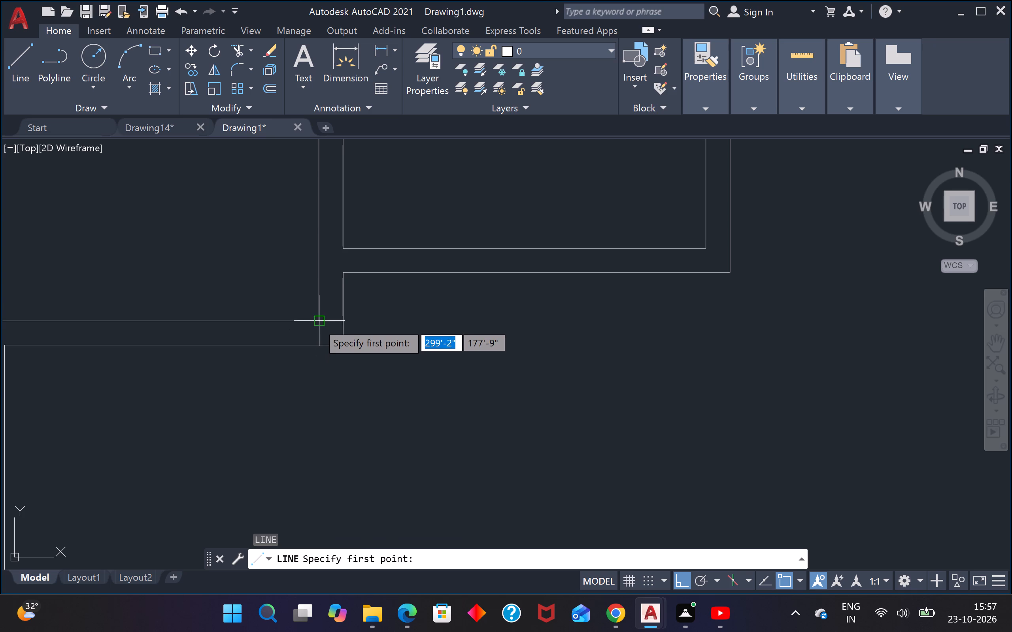
{"action": "left_click", "coordinate": [317, 322]}
{"action": "left_click", "coordinate": [317, 371]}
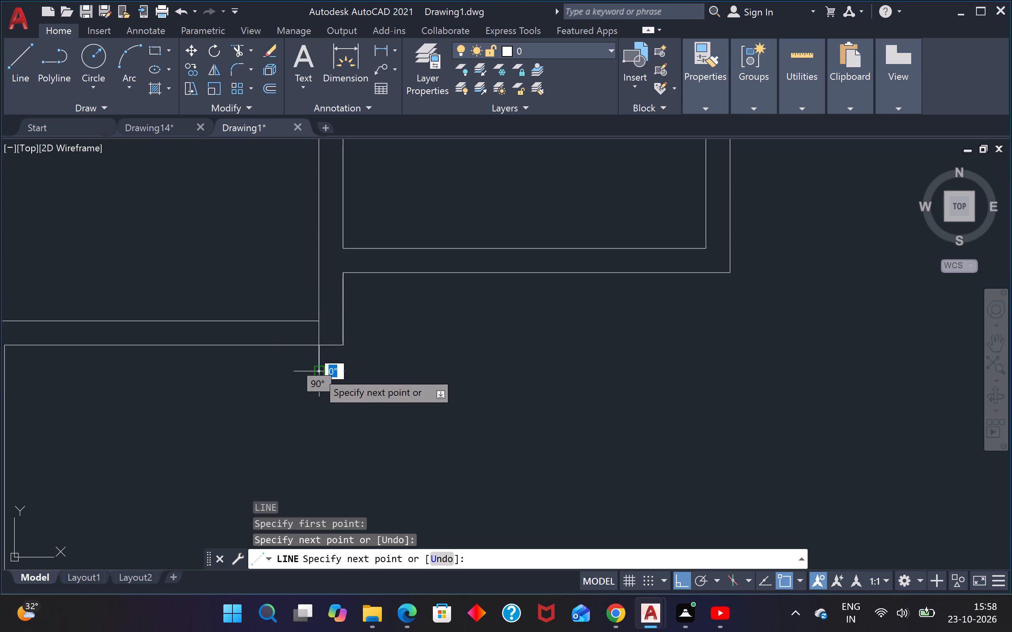
{"action": "key", "text": "Escape"}
{"action": "type", "text": "tr"}
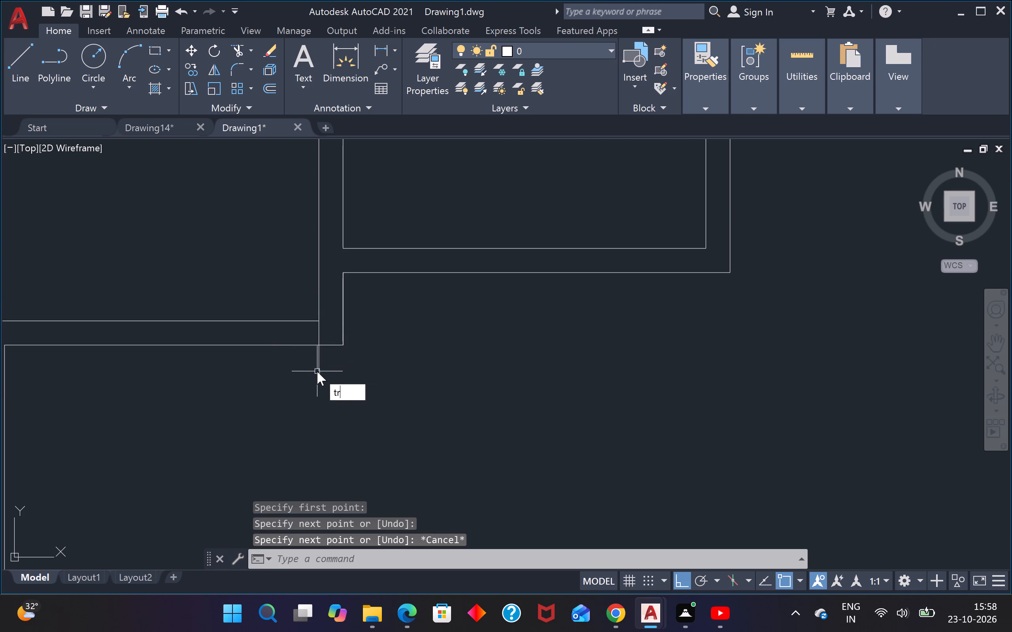
{"action": "key", "text": "space"}
{"action": "left_click", "coordinate": [339, 364]}
{"action": "left_click", "coordinate": [273, 363]}
{"action": "scroll", "coordinate": [277, 363], "scroll_direction": "down", "scroll_amount": 3}
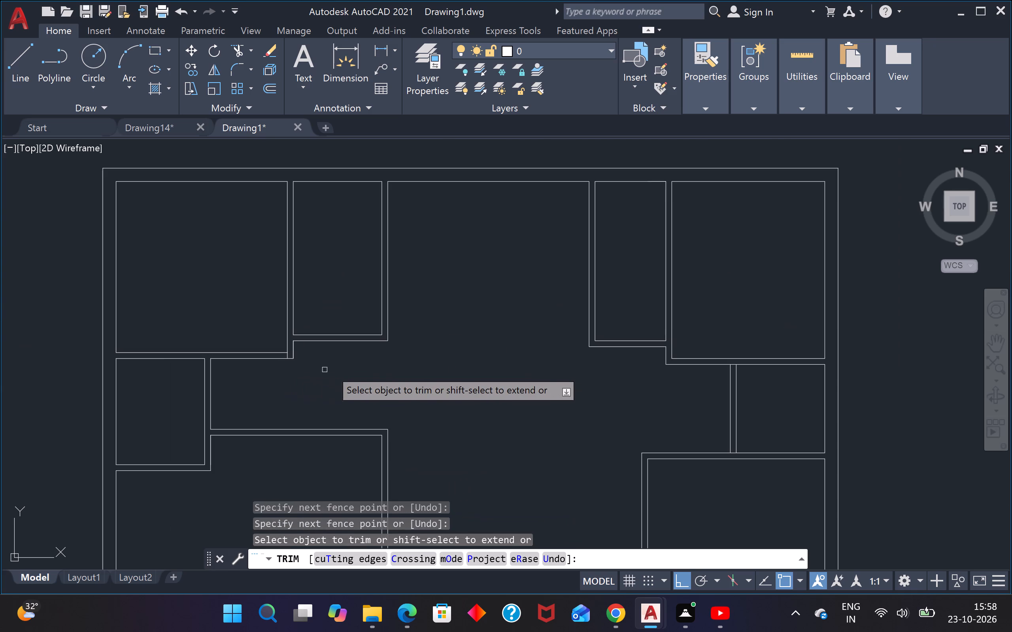
{"action": "key", "text": "Escape"}
{"action": "key", "text": "Escape"}
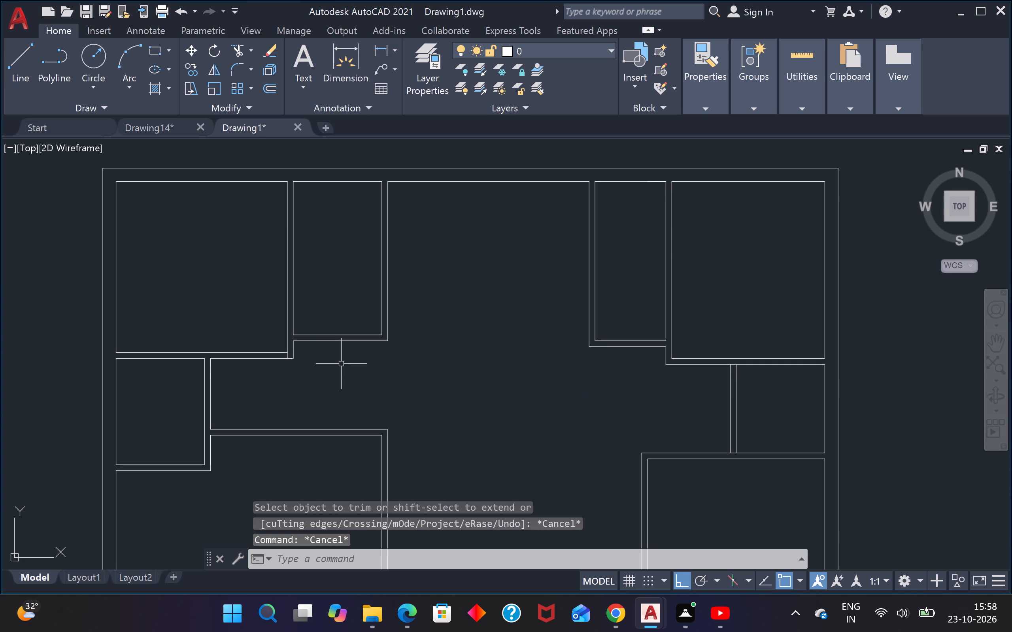
Draw a vertical line from the upper-left narrow room's lower-left inner corner to the wall corner below and trim its lower portion.
{"action": "type", "text": "l"}
{"action": "key", "text": "space"}
{"action": "scroll", "coordinate": [306, 344], "scroll_direction": "up", "scroll_amount": 3}
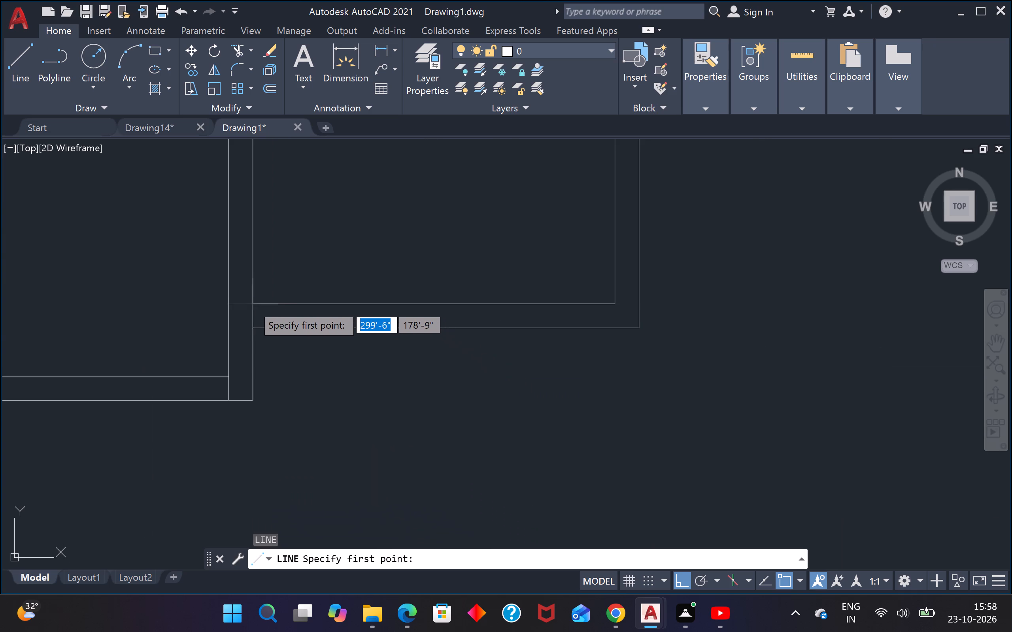
{"action": "left_click", "coordinate": [251, 303]}
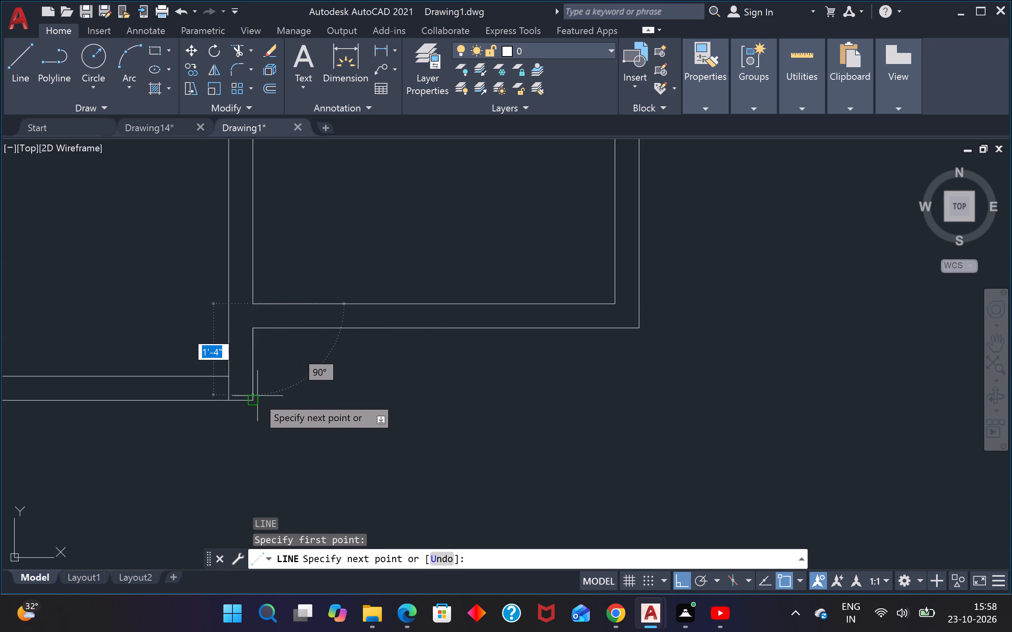
{"action": "left_click", "coordinate": [257, 399]}
{"action": "key", "text": "Escape"}
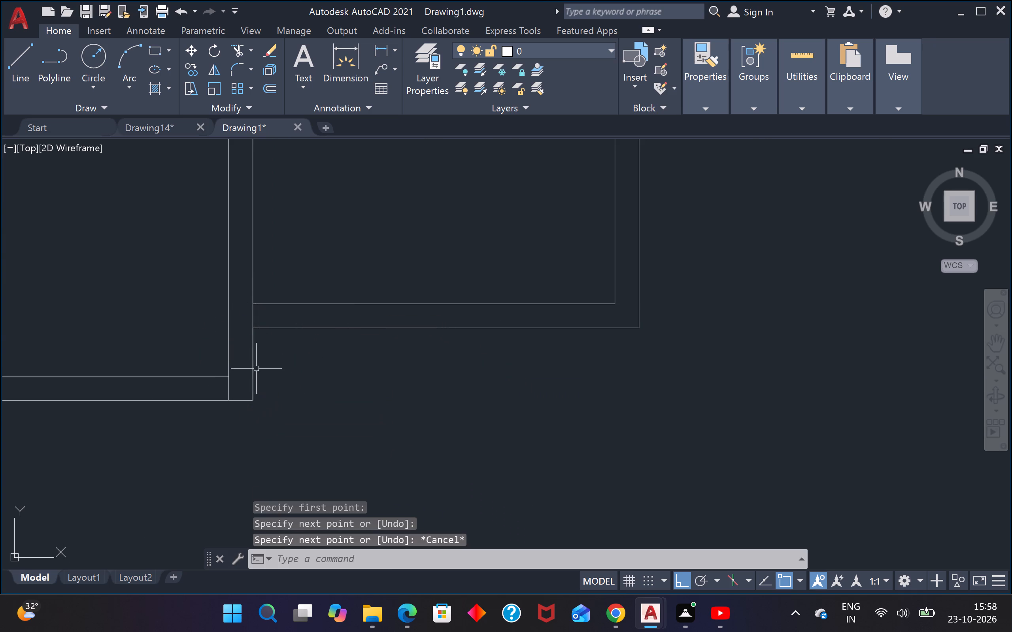
{"action": "key", "text": "t"}
{"action": "key", "text": "r"}
{"action": "key", "text": "space"}
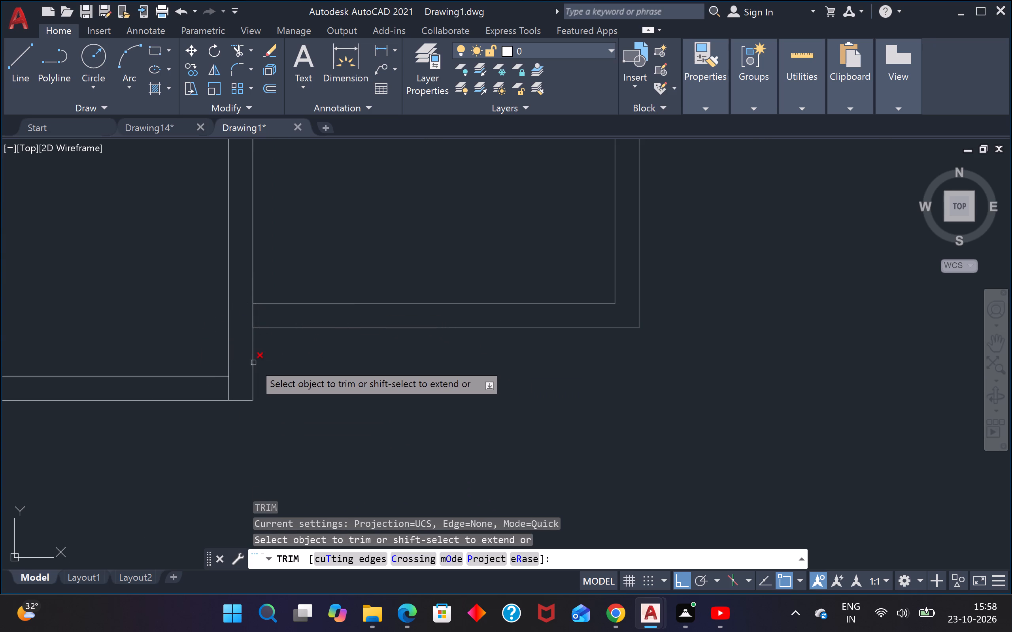
{"action": "left_click", "coordinate": [253, 363]}
{"action": "scroll", "coordinate": [281, 362], "scroll_direction": "down", "scroll_amount": 4}
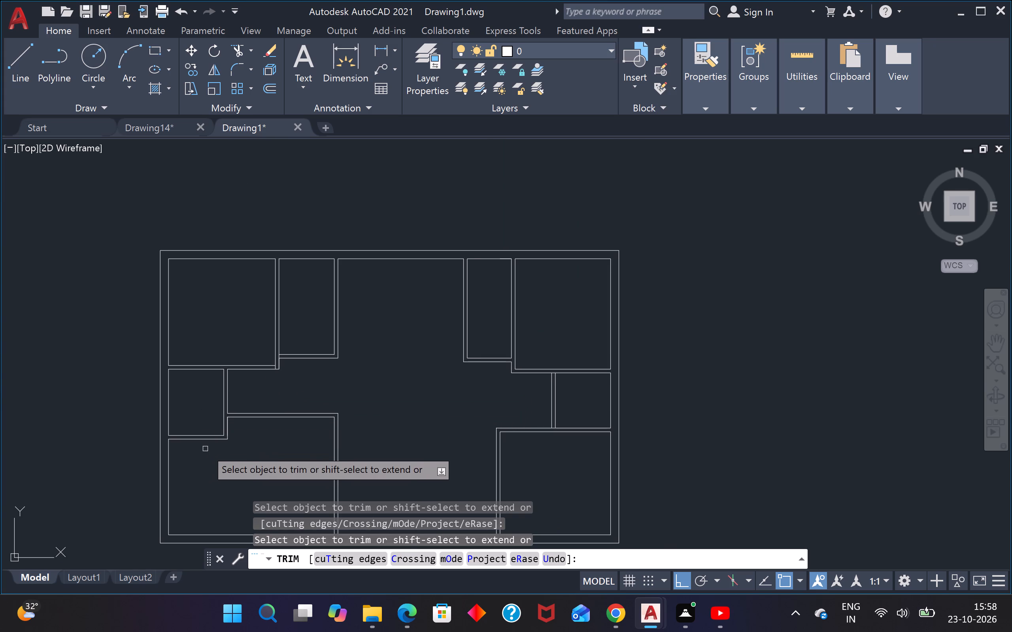
{"action": "scroll", "coordinate": [216, 440], "scroll_direction": "up", "scroll_amount": 2}
{"action": "key", "text": "Escape"}
{"action": "key", "text": "Escape"}
Draw a horizontal line across the small left room's partition, in line with the passage wall's upper line, and trim its overshoot.
{"action": "type", "text": "l"}
{"action": "key", "text": "space"}
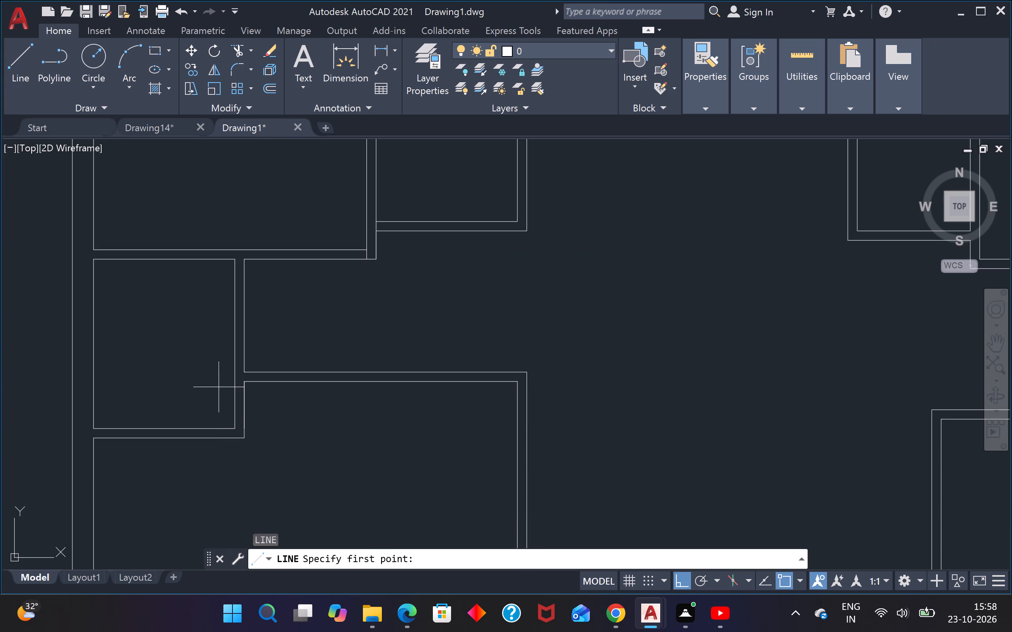
{"action": "scroll", "coordinate": [232, 384], "scroll_direction": "up", "scroll_amount": 4}
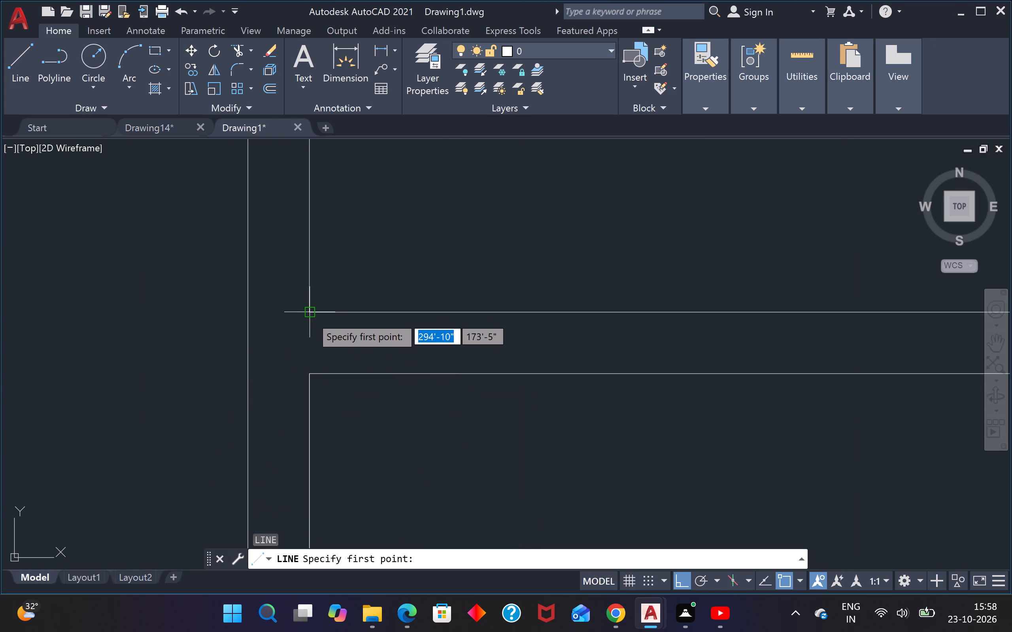
{"action": "left_click", "coordinate": [310, 316]}
{"action": "left_click", "coordinate": [230, 311]}
{"action": "key", "text": "Escape"}
{"action": "key", "text": "t"}
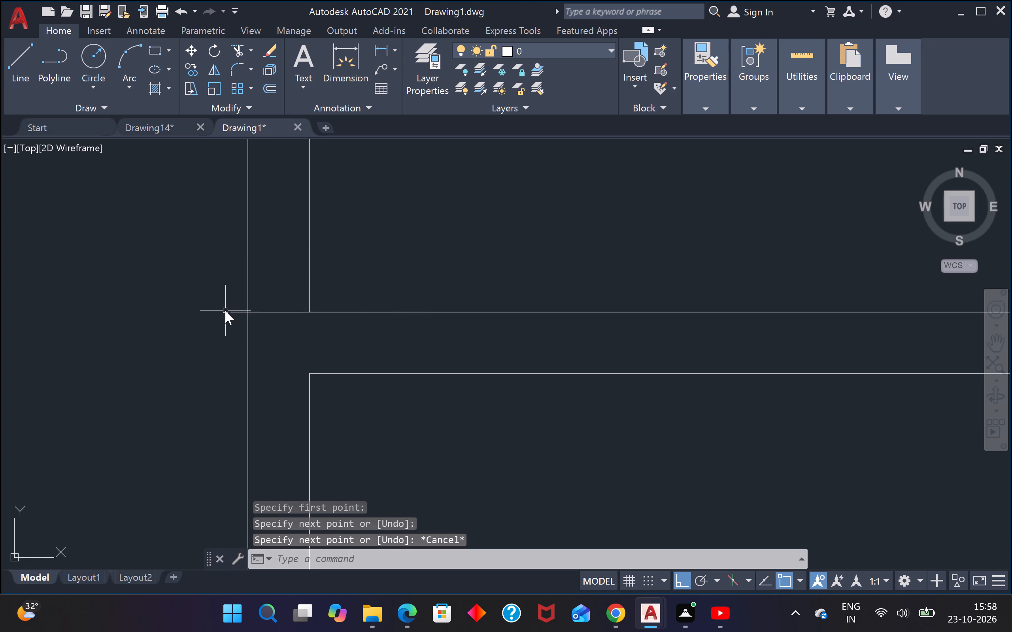
{"action": "key", "text": "r"}
{"action": "key", "text": "space"}
{"action": "left_click", "coordinate": [229, 322]}
{"action": "left_click", "coordinate": [236, 304]}
{"action": "scroll", "coordinate": [234, 301], "scroll_direction": "down", "scroll_amount": 5}
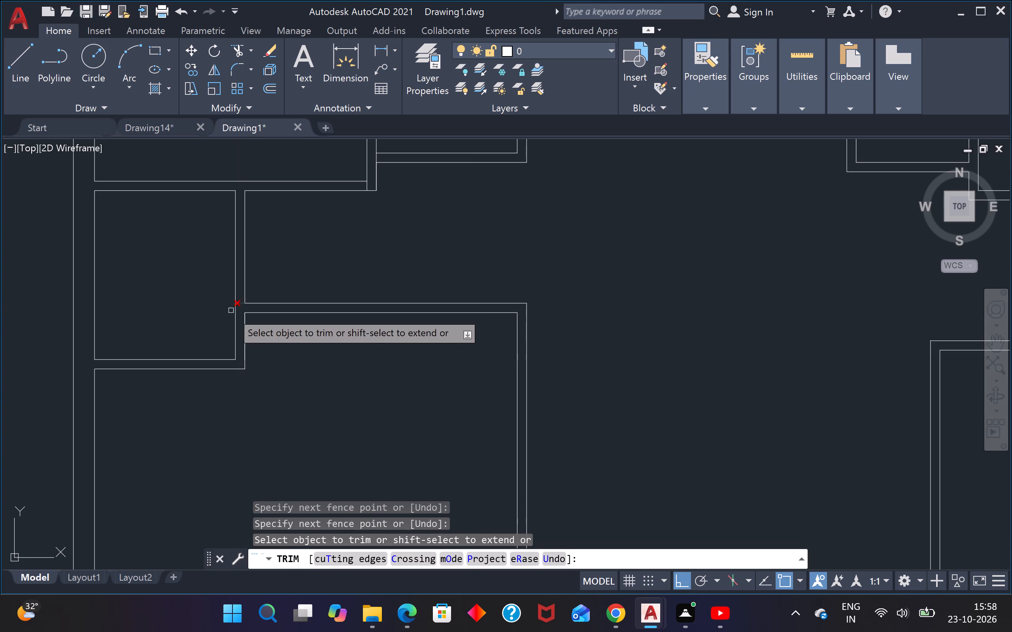
{"action": "key", "text": "Escape"}
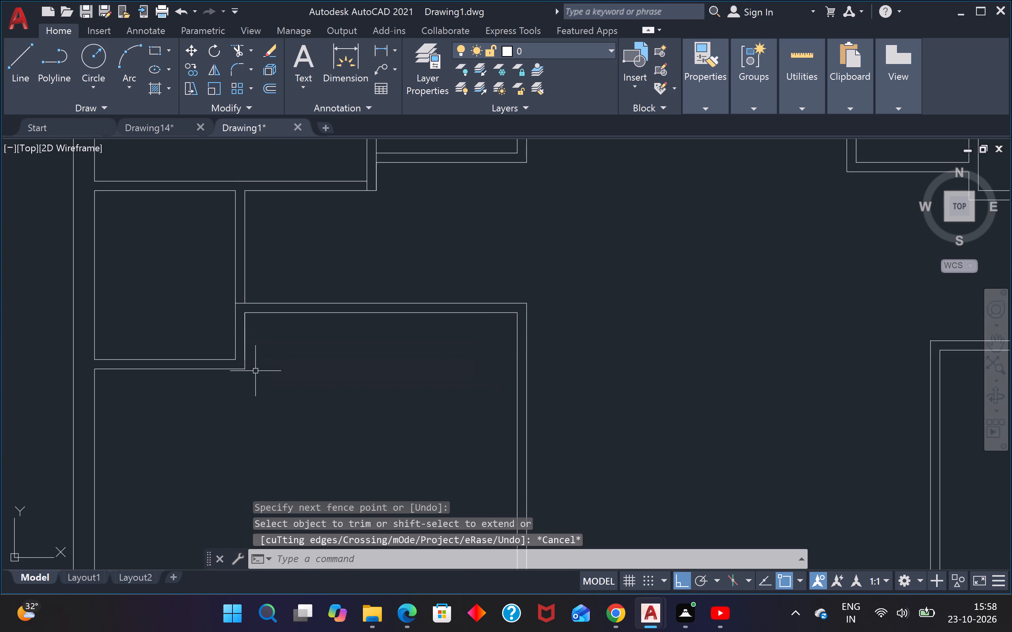
Draw a horizontal line from the lower-left room's upper-right inner corner across the partition and trim the excess beyond the outer line.
{"action": "type", "text": "l"}
{"action": "key", "text": "space"}
{"action": "scroll", "coordinate": [509, 311], "scroll_direction": "up", "scroll_amount": 3}
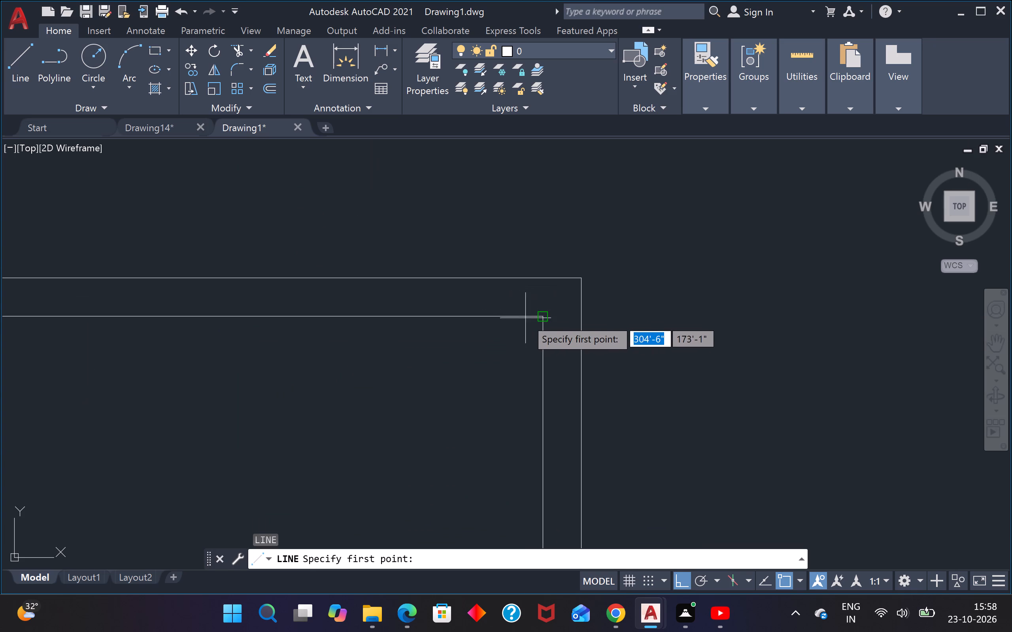
{"action": "left_click", "coordinate": [542, 316]}
{"action": "left_click", "coordinate": [667, 324]}
{"action": "key", "text": "Escape"}
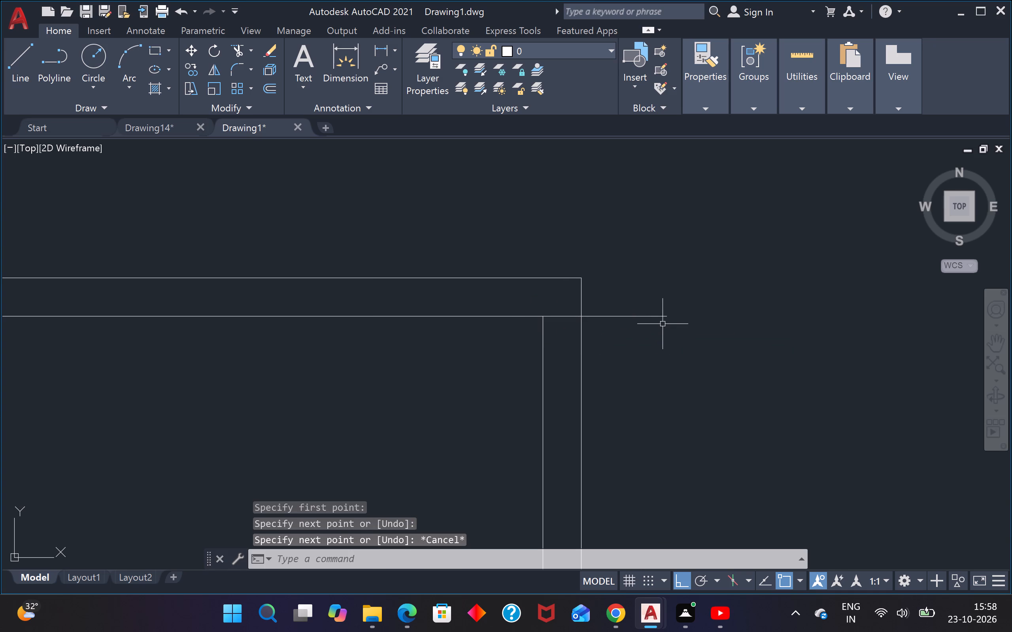
{"action": "key", "text": "t"}
{"action": "key", "text": "r"}
{"action": "key", "text": "space"}
{"action": "left_click_drag", "start_coordinate": [630, 335], "coordinate": [630, 332]}
{"action": "left_click", "coordinate": [629, 290]}
{"action": "scroll", "coordinate": [629, 290], "scroll_direction": "down", "scroll_amount": 5}
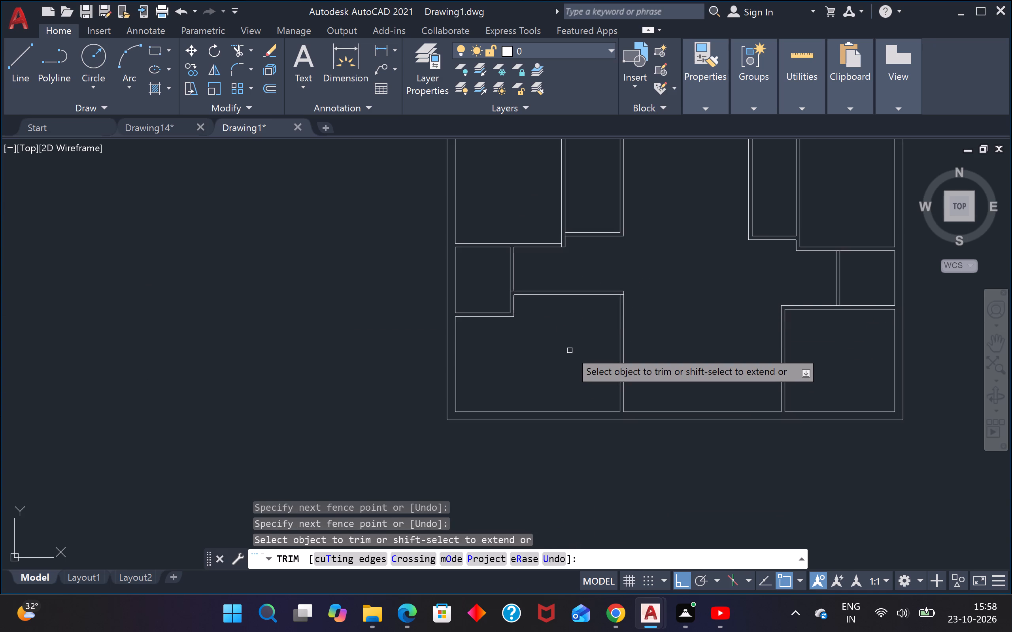
{"action": "scroll", "coordinate": [687, 300], "scroll_direction": "down", "scroll_amount": 3}
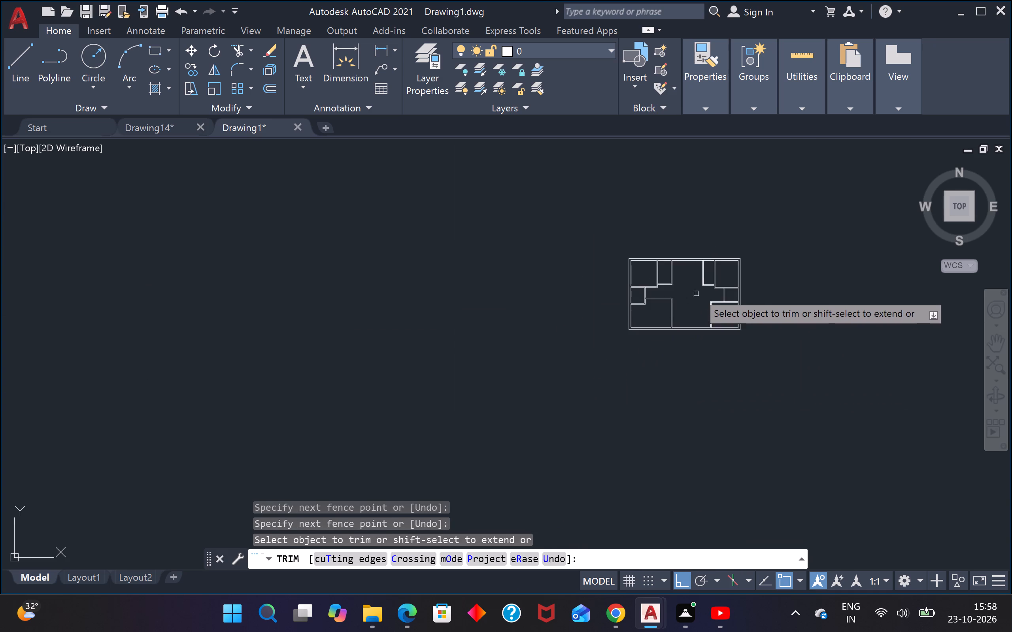
{"action": "scroll", "coordinate": [704, 286], "scroll_direction": "up", "scroll_amount": 3}
{"action": "key", "text": "Escape"}
{"action": "key", "text": "Escape"}
{"action": "key", "text": "Escape"}
{"action": "scroll", "coordinate": [716, 293], "scroll_direction": "down", "scroll_amount": 2}
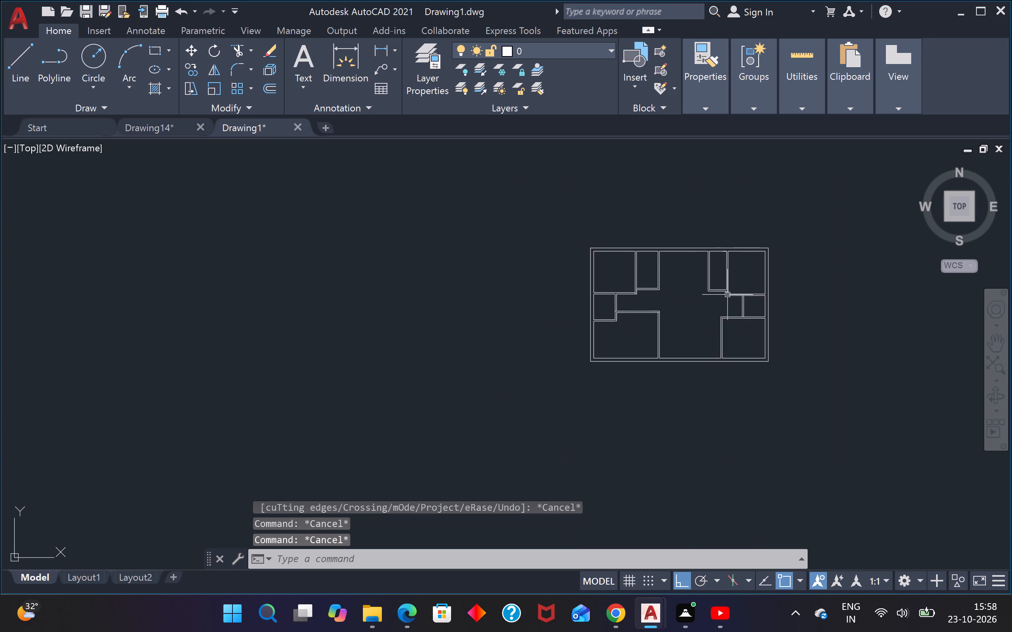
Draw a vertical line across the wall from the upper-right room's lower-left inner corner and trim its excess below the wall.
{"action": "scroll", "coordinate": [732, 294], "scroll_direction": "up", "scroll_amount": 3}
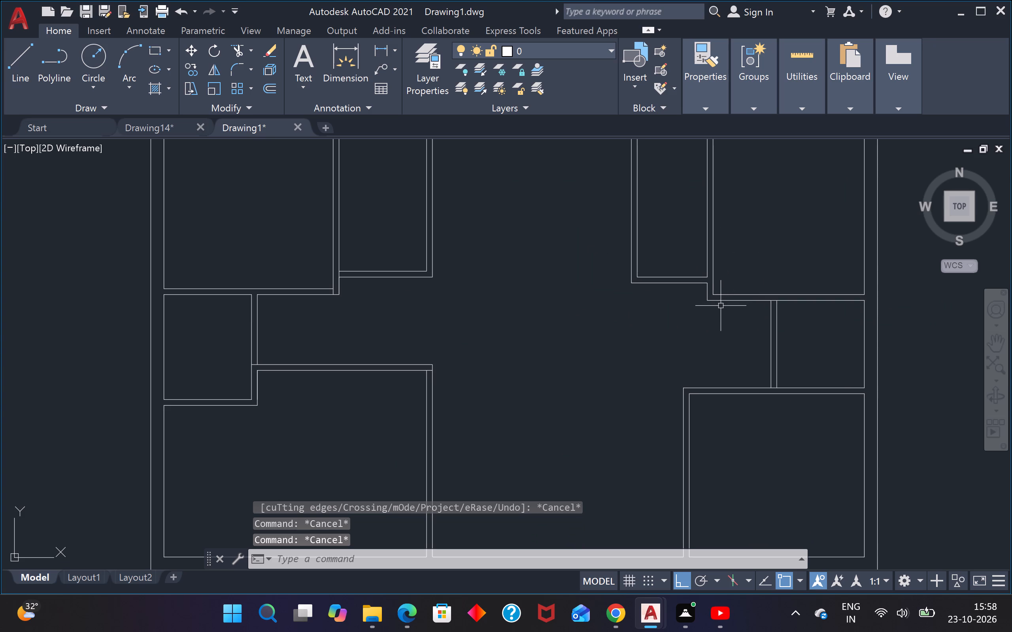
{"action": "key", "text": "l"}
{"action": "key", "text": "space"}
{"action": "scroll", "coordinate": [725, 307], "scroll_direction": "up", "scroll_amount": 3}
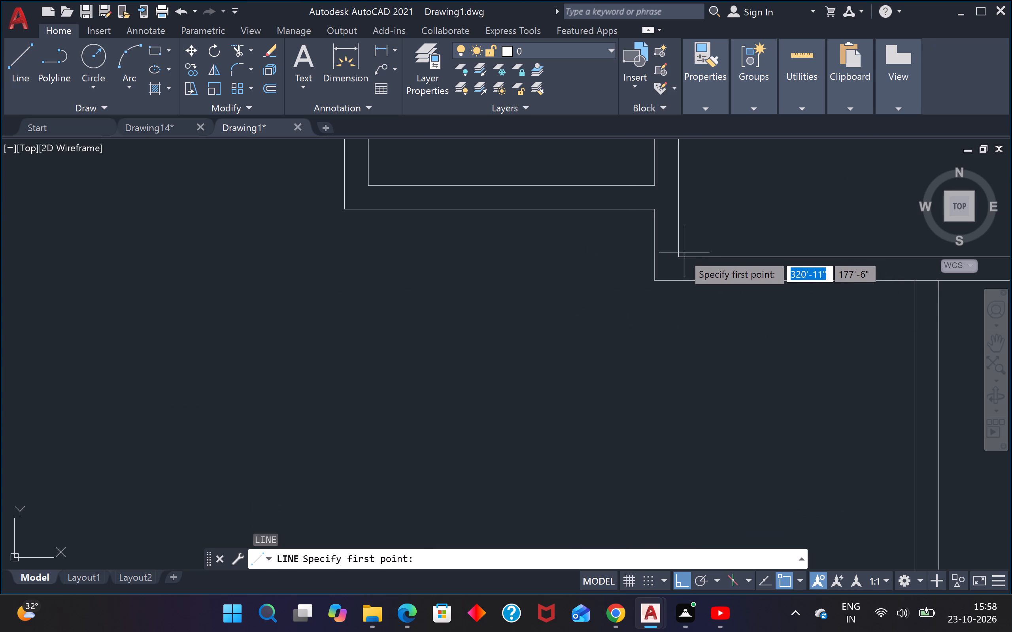
{"action": "left_click", "coordinate": [679, 255]}
{"action": "left_click", "coordinate": [683, 319]}
{"action": "key", "text": "Escape"}
{"action": "type", "text": "tr"}
{"action": "key", "text": "space"}
{"action": "left_click_drag", "start_coordinate": [695, 312], "coordinate": [687, 310]}
{"action": "left_click", "coordinate": [582, 312]}
{"action": "scroll", "coordinate": [616, 311], "scroll_direction": "down", "scroll_amount": 4}
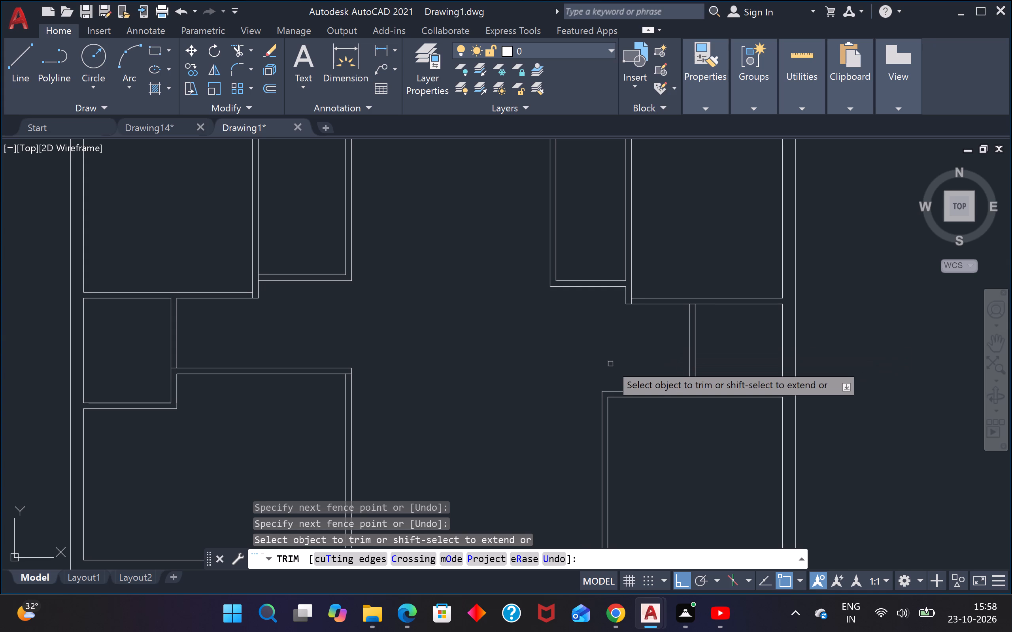
Draw a vertical line from the lower-right room's upper-left inner corner across the wall and trim its overshoot above.
{"action": "key", "text": "Escape"}
{"action": "type", "text": "l"}
{"action": "key", "text": "space"}
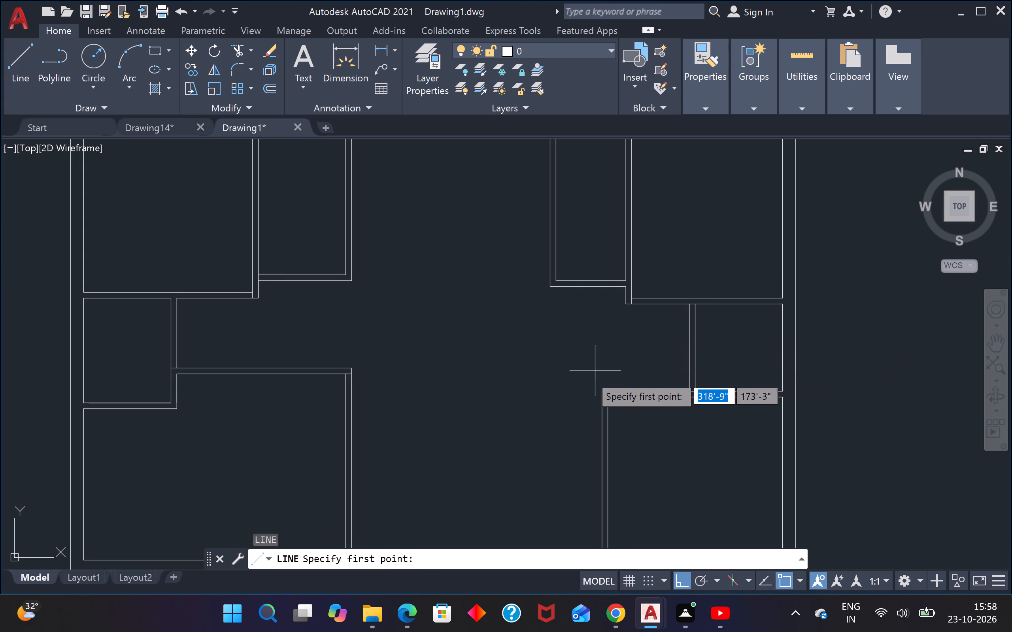
{"action": "scroll", "coordinate": [599, 385], "scroll_direction": "up", "scroll_amount": 2}
{"action": "left_click", "coordinate": [622, 411]}
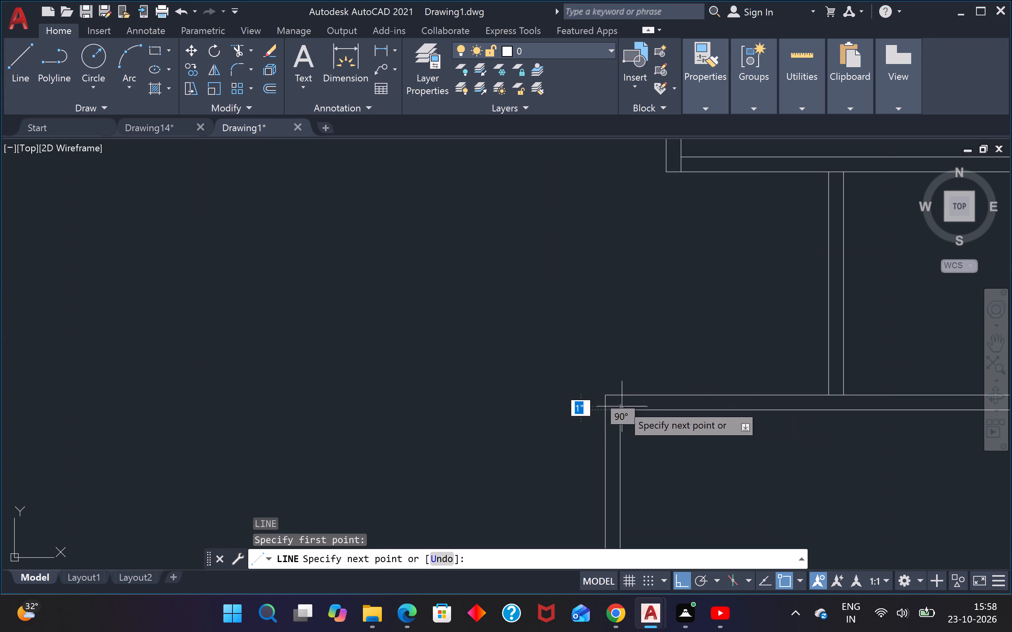
{"action": "left_click", "coordinate": [616, 345]}
{"action": "key", "text": "Escape"}
{"action": "key", "text": "t"}
{"action": "key", "text": "r"}
{"action": "key", "text": "space"}
{"action": "left_click", "coordinate": [627, 372]}
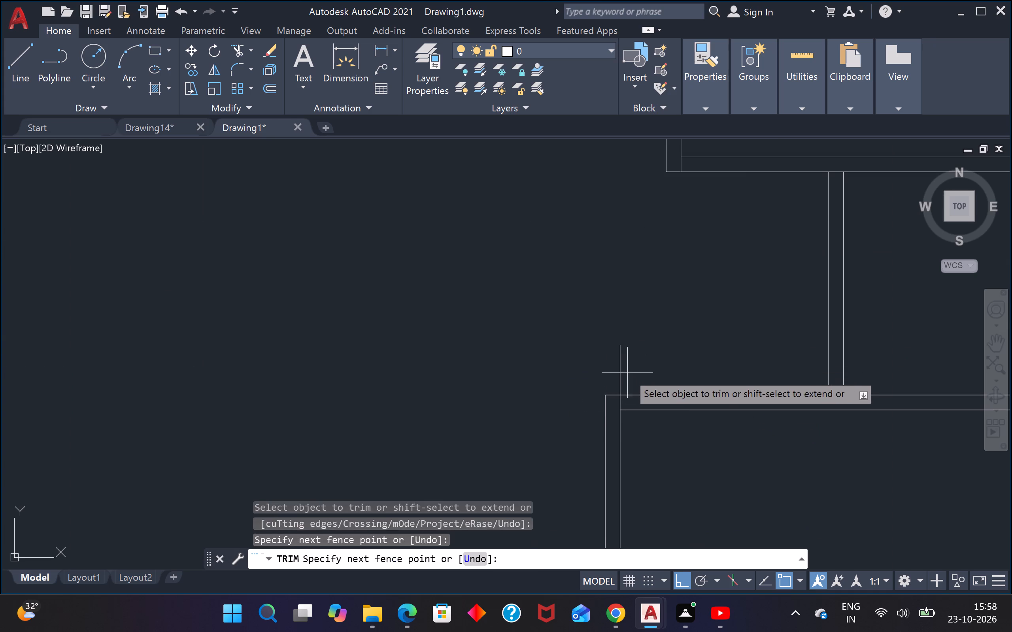
{"action": "left_click", "coordinate": [608, 371]}
{"action": "key", "text": "Escape"}
{"action": "key", "text": "Escape"}
{"action": "scroll", "coordinate": [691, 347], "scroll_direction": "down", "scroll_amount": 1}
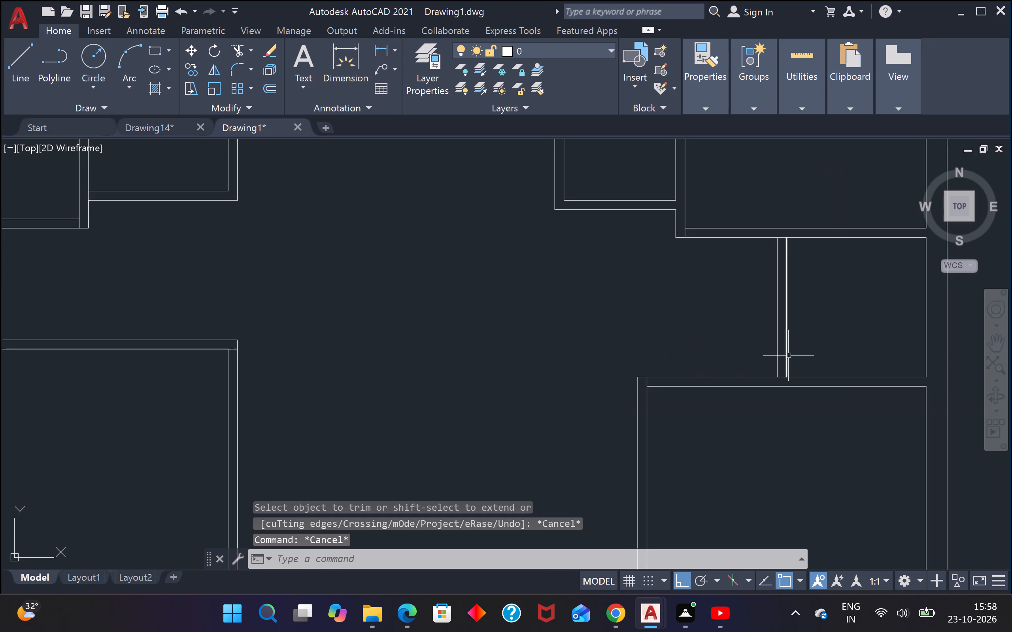
Trim the wall lines between the small right room's partition faces at the partition's lower and upper ends.
{"action": "scroll", "coordinate": [791, 355], "scroll_direction": "up", "scroll_amount": 3}
{"action": "key", "text": "t"}
{"action": "key", "text": "r"}
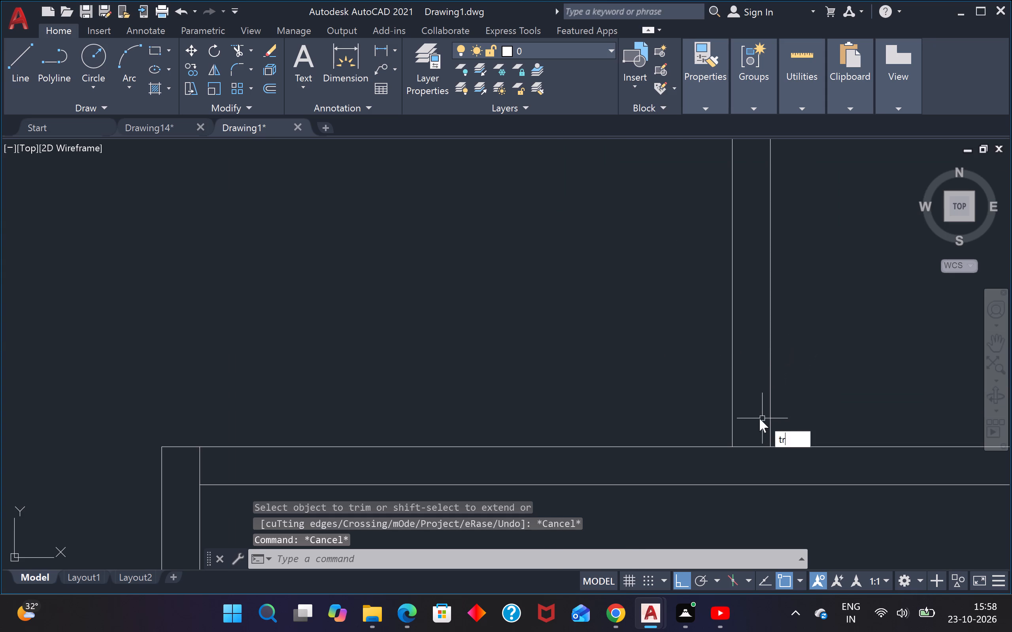
{"action": "key", "text": "space"}
{"action": "left_click", "coordinate": [756, 431]}
{"action": "left_click", "coordinate": [751, 457]}
{"action": "scroll", "coordinate": [751, 454], "scroll_direction": "down", "scroll_amount": 3}
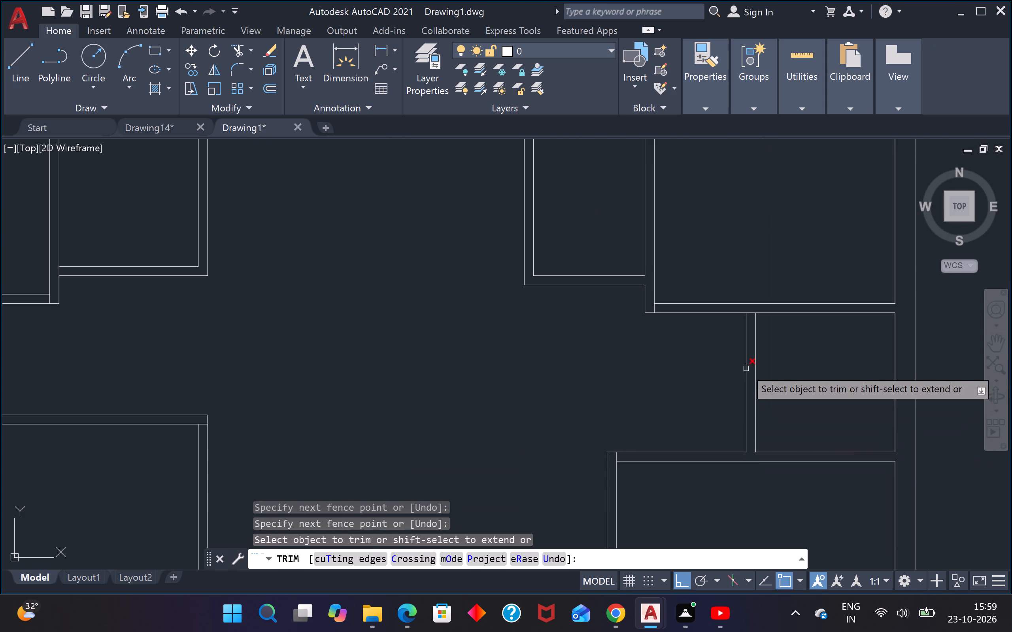
{"action": "scroll", "coordinate": [743, 312], "scroll_direction": "up", "scroll_amount": 3}
{"action": "left_click_drag", "start_coordinate": [769, 302], "coordinate": [772, 309]}
{"action": "left_click", "coordinate": [782, 337]}
{"action": "key", "text": "Escape"}
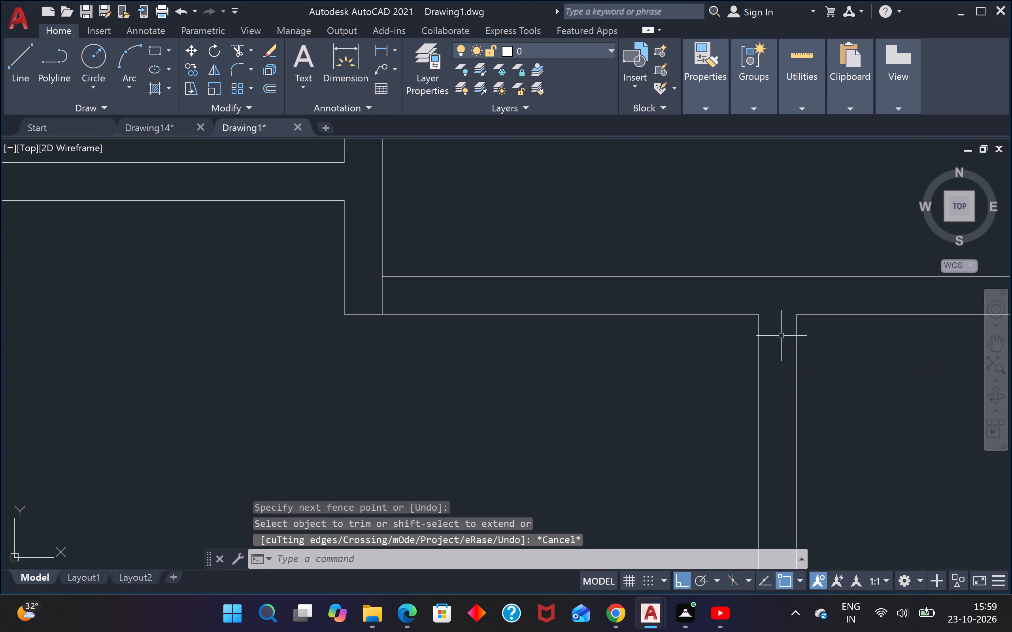
Draw a 4" horizontal line closing the lower end of the small right room's partition.
{"action": "type", "text": "l"}
{"action": "key", "text": "space"}
{"action": "scroll", "coordinate": [773, 414], "scroll_direction": "down", "scroll_amount": 4}
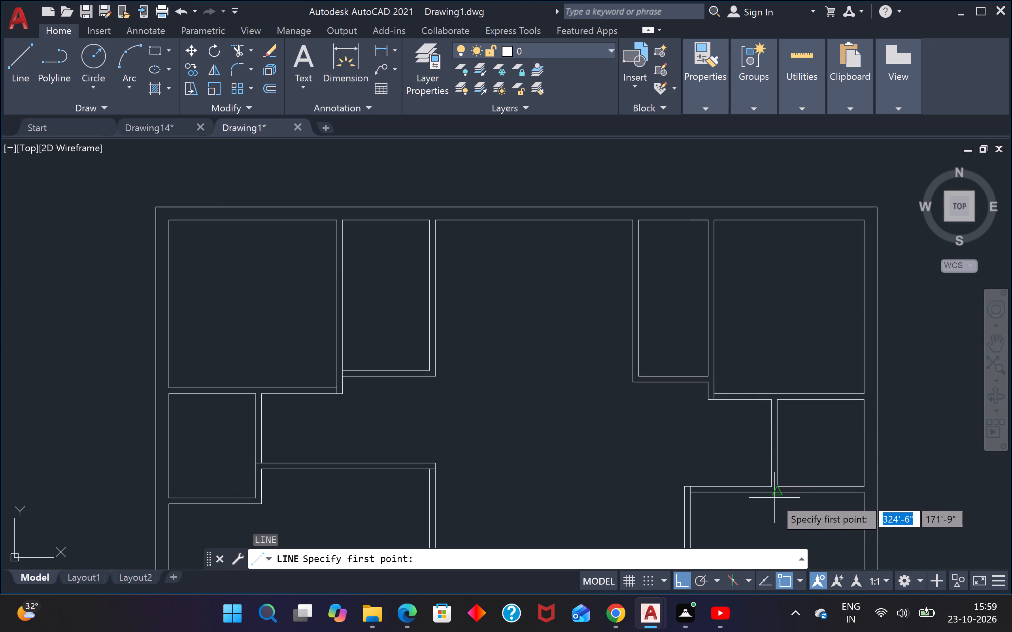
{"action": "scroll", "coordinate": [774, 498], "scroll_direction": "up", "scroll_amount": 4}
{"action": "left_click", "coordinate": [760, 431]}
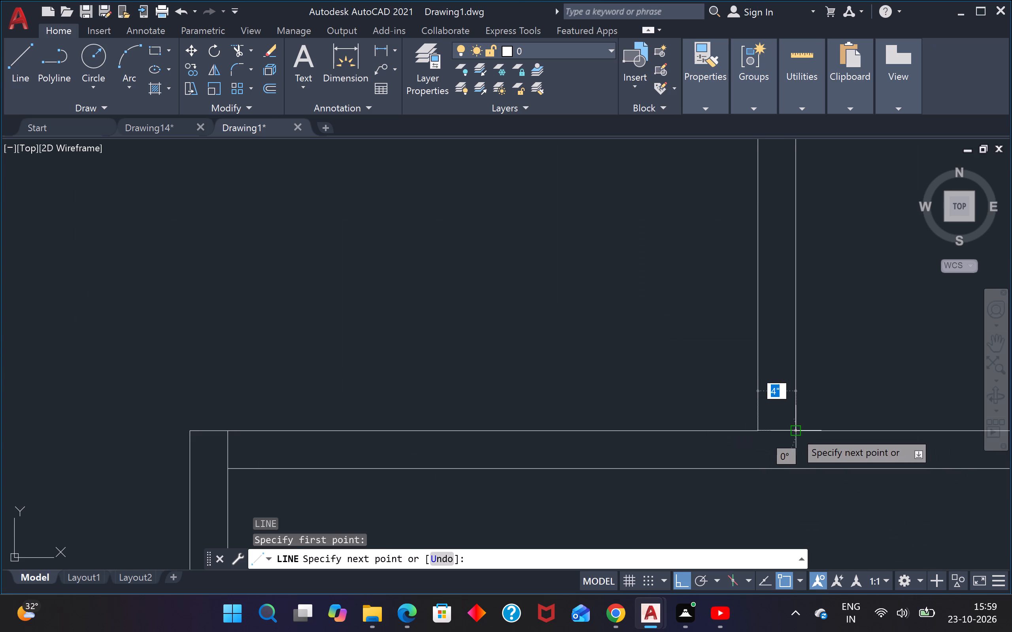
{"action": "left_click", "coordinate": [795, 432]}
{"action": "key", "text": "Escape"}
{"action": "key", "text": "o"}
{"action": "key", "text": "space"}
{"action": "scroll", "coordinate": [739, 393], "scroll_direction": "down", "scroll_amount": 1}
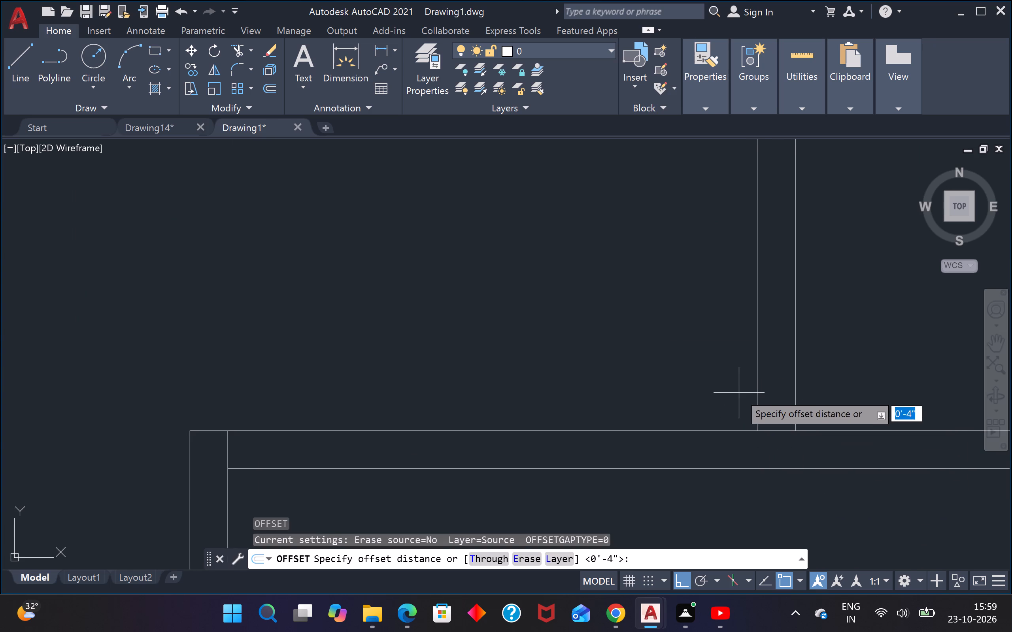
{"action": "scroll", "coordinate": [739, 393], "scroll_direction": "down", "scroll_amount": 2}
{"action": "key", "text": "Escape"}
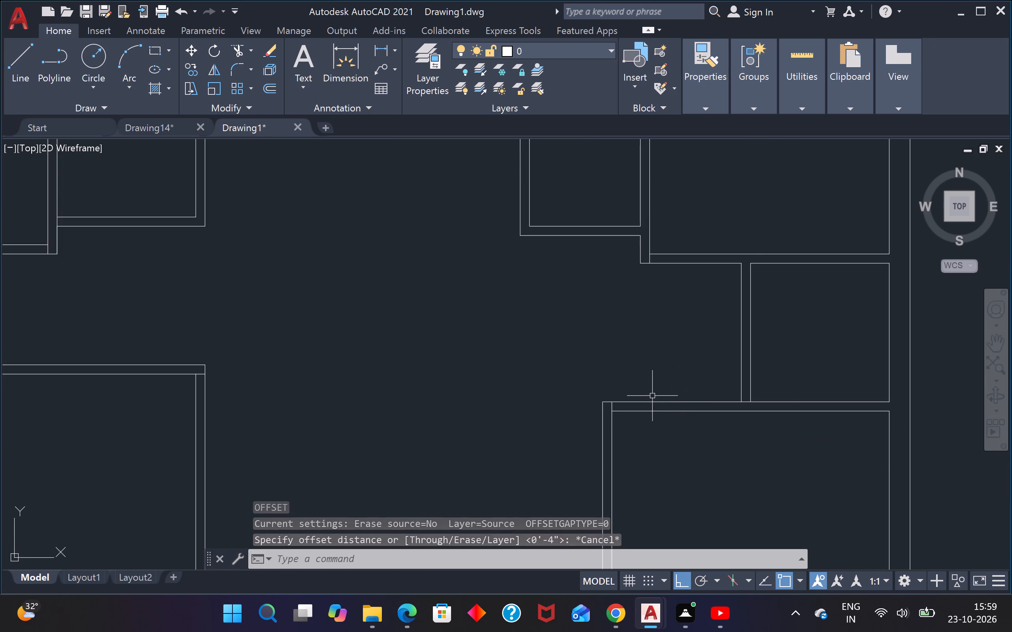
Draw a vertical line across the bottom outer wall from the midpoint of the central hall's inner line and trim its overshoot below.
{"action": "scroll", "coordinate": [637, 394], "scroll_direction": "up", "scroll_amount": 1}
{"action": "scroll", "coordinate": [548, 418], "scroll_direction": "down", "scroll_amount": 5}
{"action": "scroll", "coordinate": [510, 404], "scroll_direction": "down", "scroll_amount": 1}
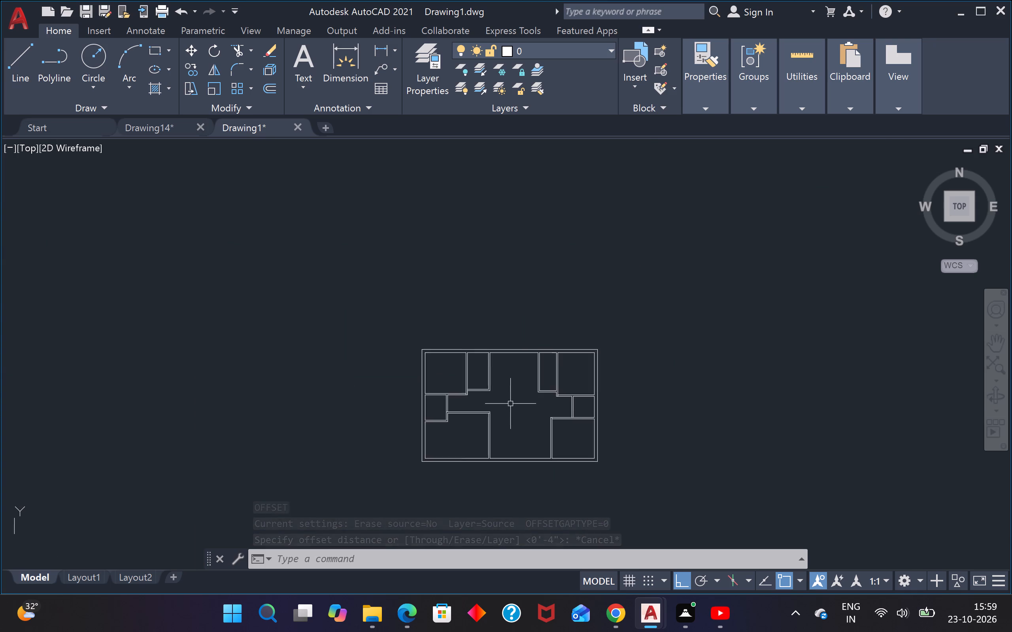
{"action": "scroll", "coordinate": [511, 455], "scroll_direction": "up", "scroll_amount": 4}
{"action": "type", "text": "l"}
{"action": "key", "text": "space"}
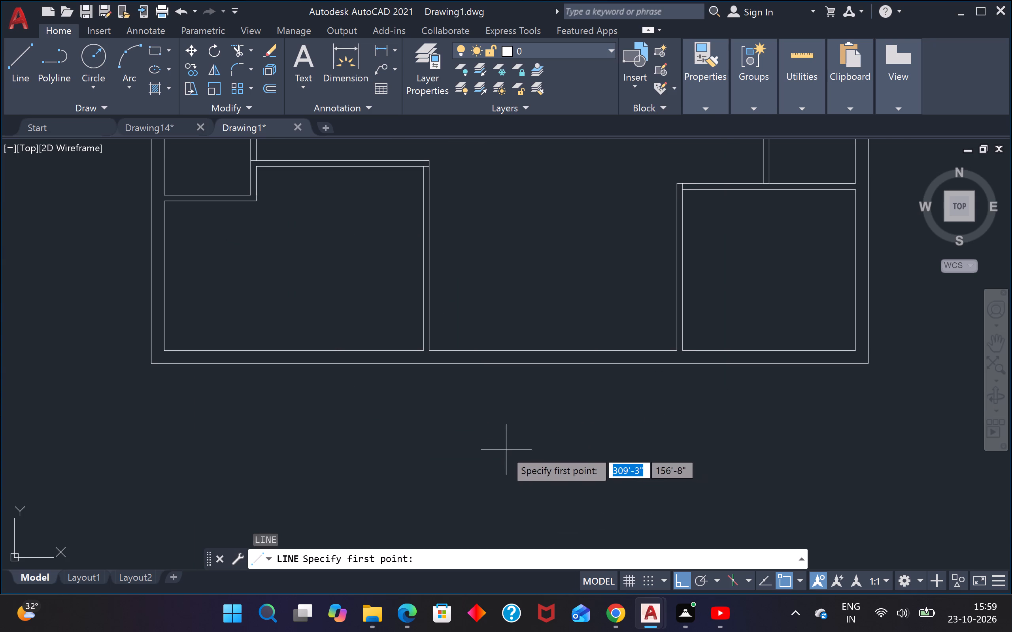
{"action": "left_click", "coordinate": [551, 354]}
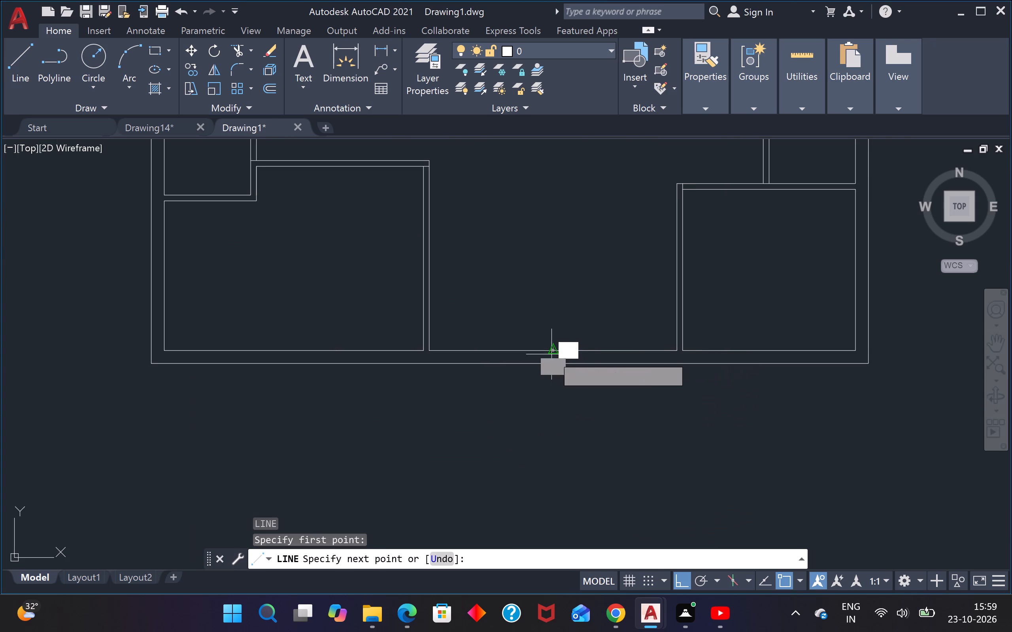
{"action": "scroll", "coordinate": [554, 362], "scroll_direction": "up", "scroll_amount": 3}
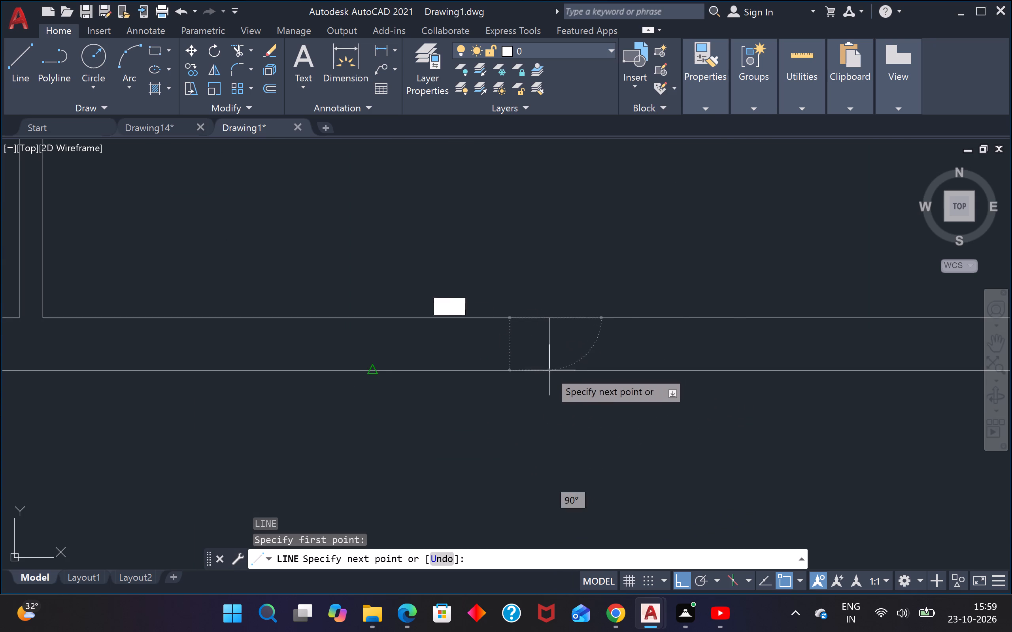
{"action": "left_click", "coordinate": [551, 395]}
{"action": "key", "text": "Escape"}
{"action": "key", "text": "t"}
{"action": "type", "text": "r"}
{"action": "key", "text": "space"}
{"action": "left_click", "coordinate": [569, 390]}
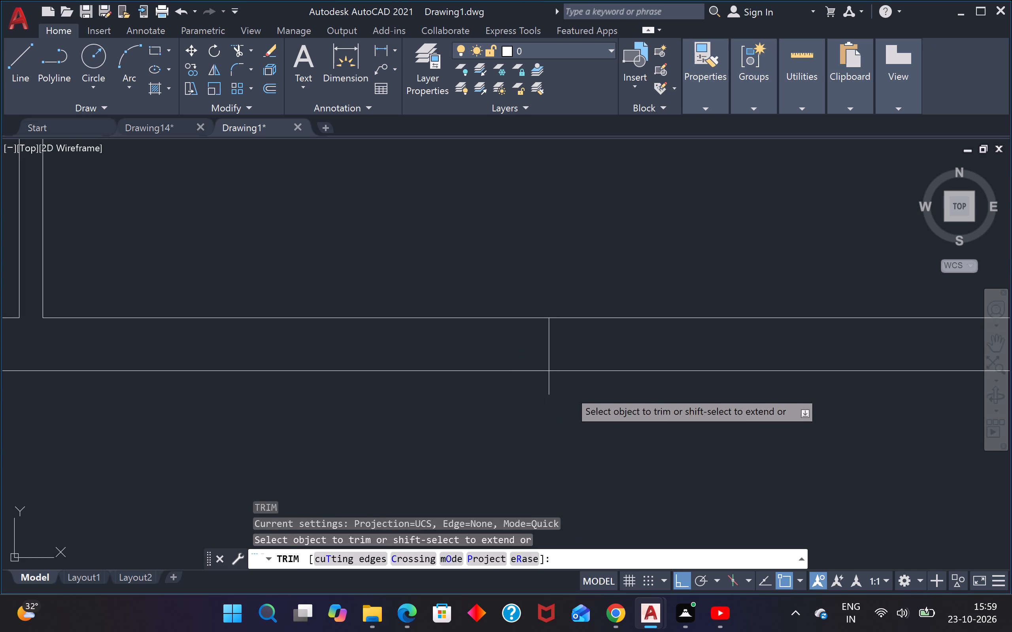
{"action": "left_click", "coordinate": [514, 393]}
{"action": "key", "text": "Escape"}
{"action": "key", "text": "Escape"}
{"action": "key", "text": "Escape"}
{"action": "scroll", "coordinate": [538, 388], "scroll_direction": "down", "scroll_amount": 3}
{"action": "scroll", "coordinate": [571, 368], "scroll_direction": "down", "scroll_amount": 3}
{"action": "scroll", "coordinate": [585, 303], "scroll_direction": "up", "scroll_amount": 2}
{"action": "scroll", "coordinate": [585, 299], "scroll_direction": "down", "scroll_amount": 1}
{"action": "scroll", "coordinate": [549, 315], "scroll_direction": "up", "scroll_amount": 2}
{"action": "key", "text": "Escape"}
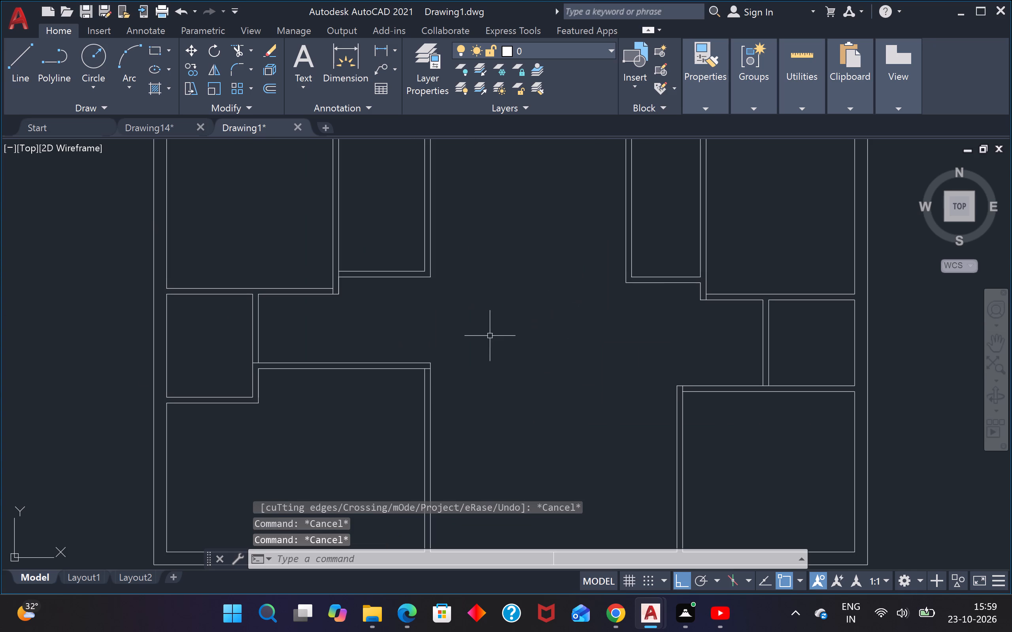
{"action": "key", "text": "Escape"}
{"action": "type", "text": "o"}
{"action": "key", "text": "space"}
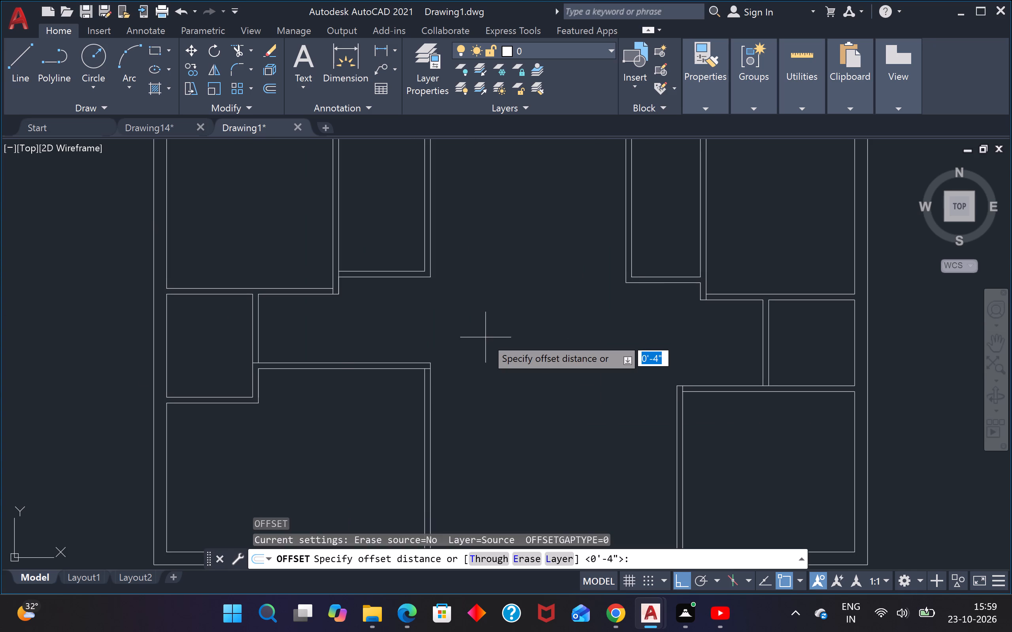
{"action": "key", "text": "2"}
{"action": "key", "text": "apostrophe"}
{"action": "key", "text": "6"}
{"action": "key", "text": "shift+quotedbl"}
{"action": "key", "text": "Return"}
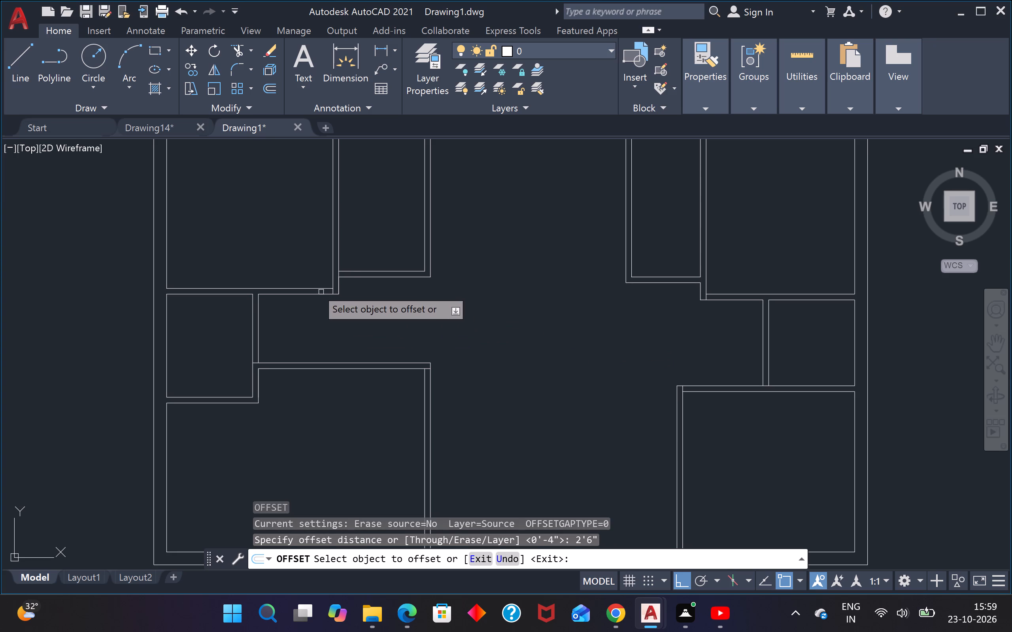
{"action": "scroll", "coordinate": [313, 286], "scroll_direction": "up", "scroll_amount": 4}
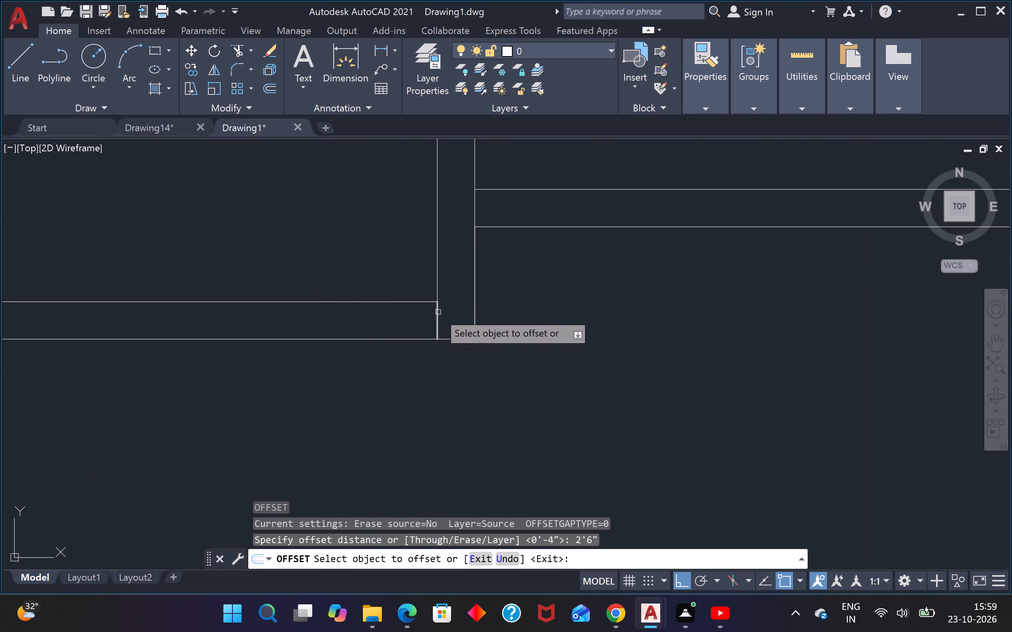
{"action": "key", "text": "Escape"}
Offset the upper-left room's lower-right junction line 6" to the left and the adjoining narrow room's lower-left one 6" to the right.
{"action": "key", "text": "o"}
{"action": "key", "text": "space"}
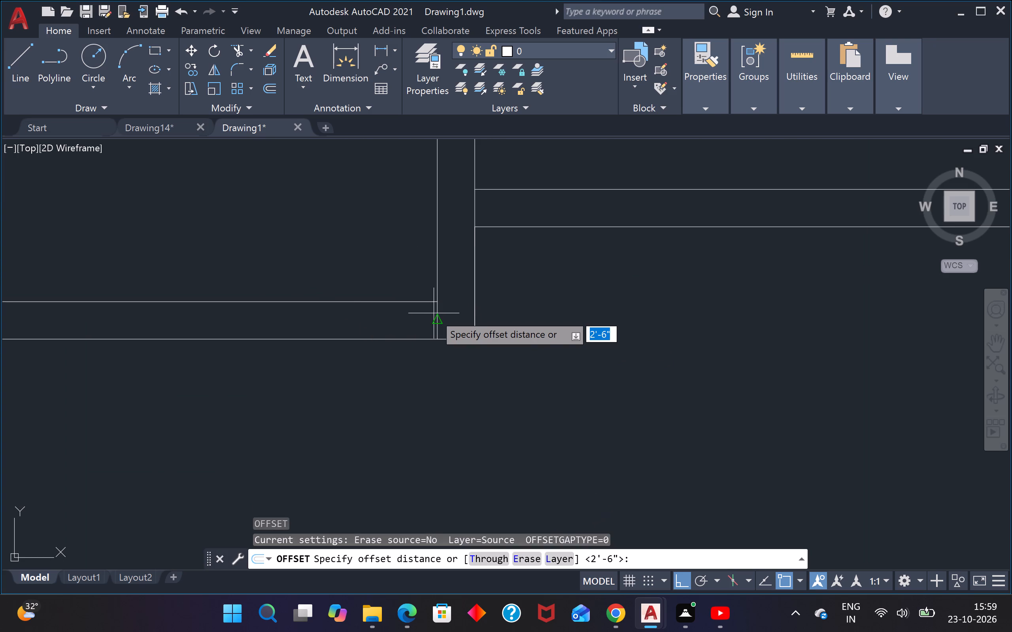
{"action": "key", "text": "6"}
{"action": "key", "text": "shift+quotedbl"}
{"action": "key", "text": "Return"}
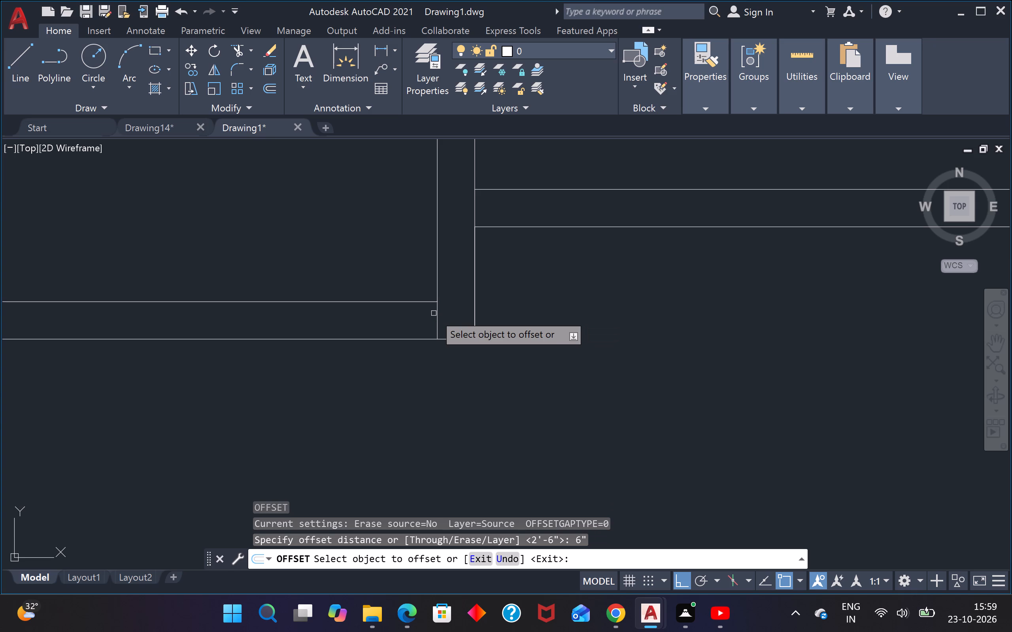
{"action": "left_click", "coordinate": [438, 316]}
{"action": "left_click", "coordinate": [383, 330]}
{"action": "scroll", "coordinate": [549, 323], "scroll_direction": "down", "scroll_amount": 2}
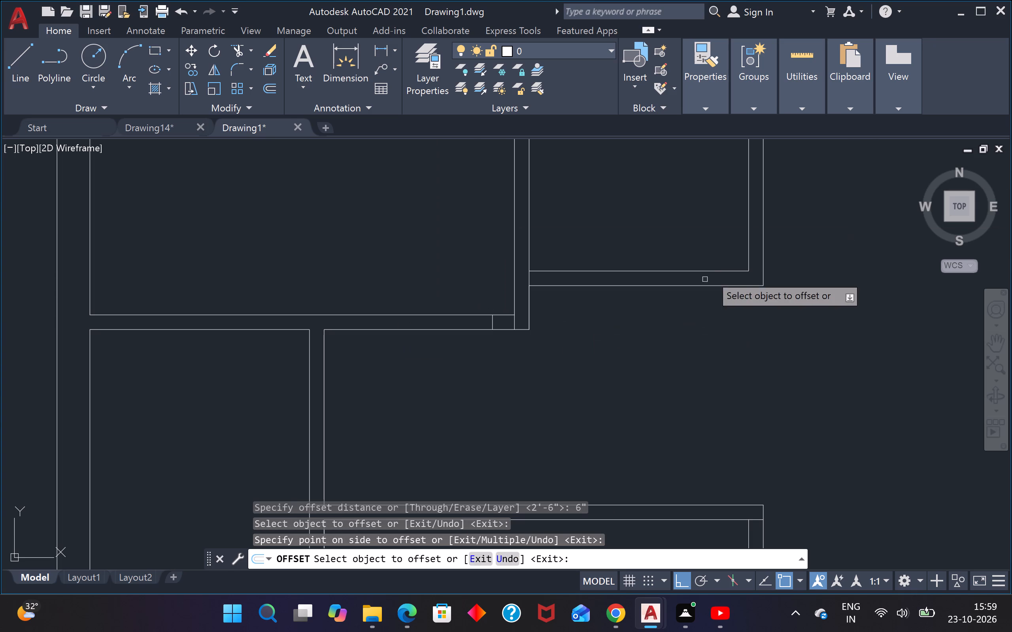
{"action": "left_click_drag", "start_coordinate": [529, 280], "coordinate": [534, 278]}
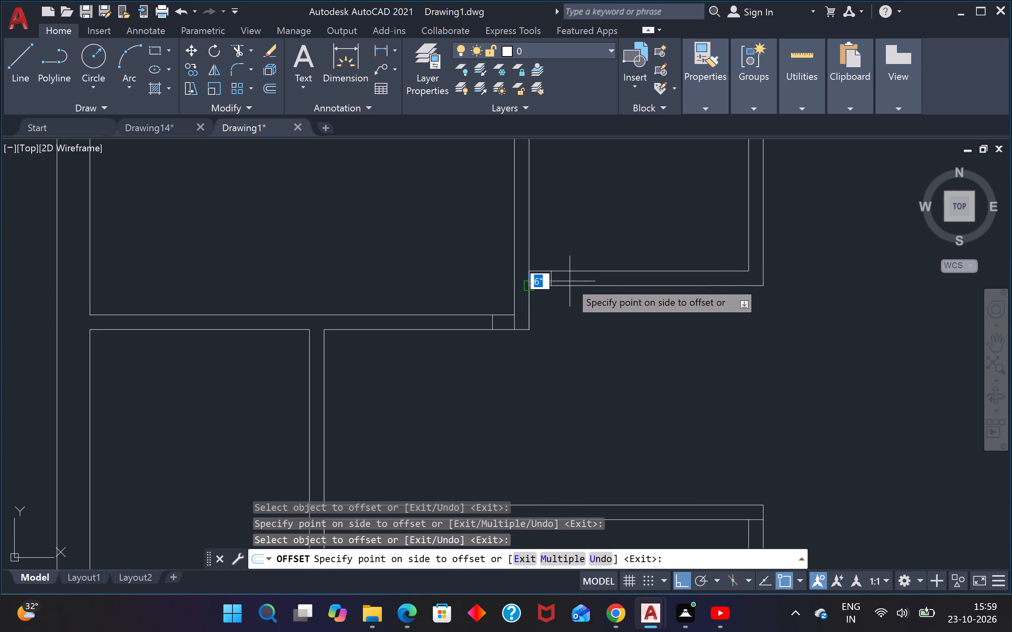
{"action": "left_click", "coordinate": [570, 281]}
Offset the short line across the small left room's partition 6" upward.
{"action": "scroll", "coordinate": [514, 414], "scroll_direction": "down", "scroll_amount": 2}
{"action": "scroll", "coordinate": [440, 455], "scroll_direction": "up", "scroll_amount": 3}
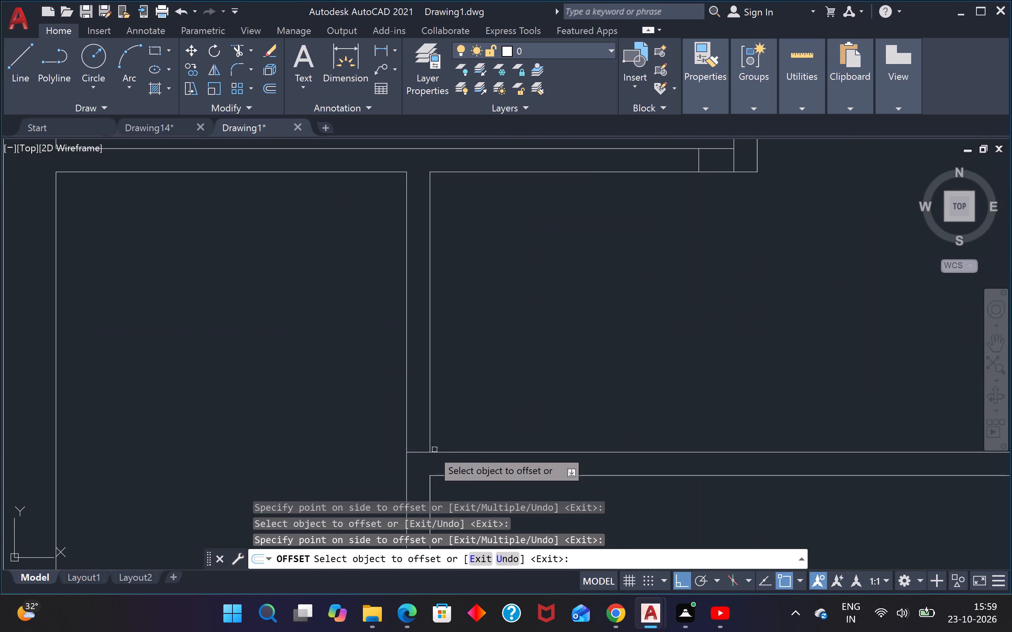
{"action": "left_click_drag", "start_coordinate": [419, 452], "coordinate": [419, 448]}
{"action": "left_click", "coordinate": [419, 379]}
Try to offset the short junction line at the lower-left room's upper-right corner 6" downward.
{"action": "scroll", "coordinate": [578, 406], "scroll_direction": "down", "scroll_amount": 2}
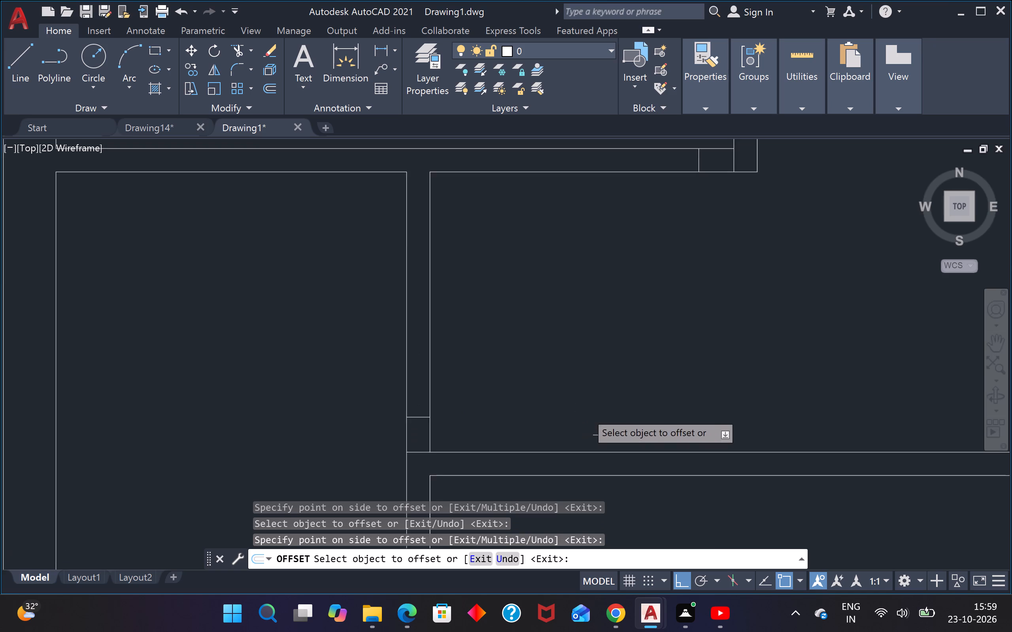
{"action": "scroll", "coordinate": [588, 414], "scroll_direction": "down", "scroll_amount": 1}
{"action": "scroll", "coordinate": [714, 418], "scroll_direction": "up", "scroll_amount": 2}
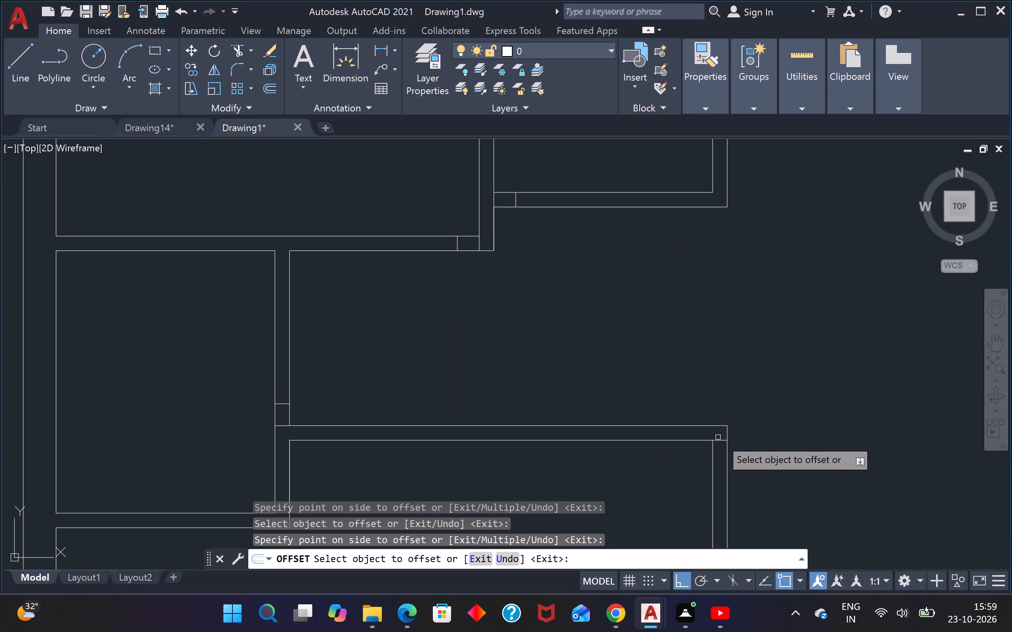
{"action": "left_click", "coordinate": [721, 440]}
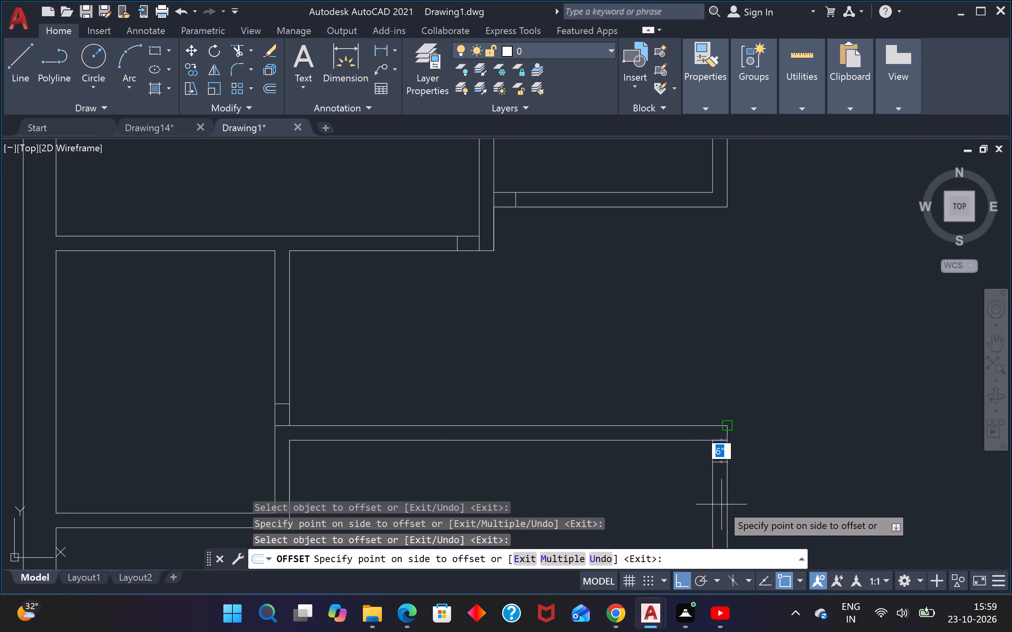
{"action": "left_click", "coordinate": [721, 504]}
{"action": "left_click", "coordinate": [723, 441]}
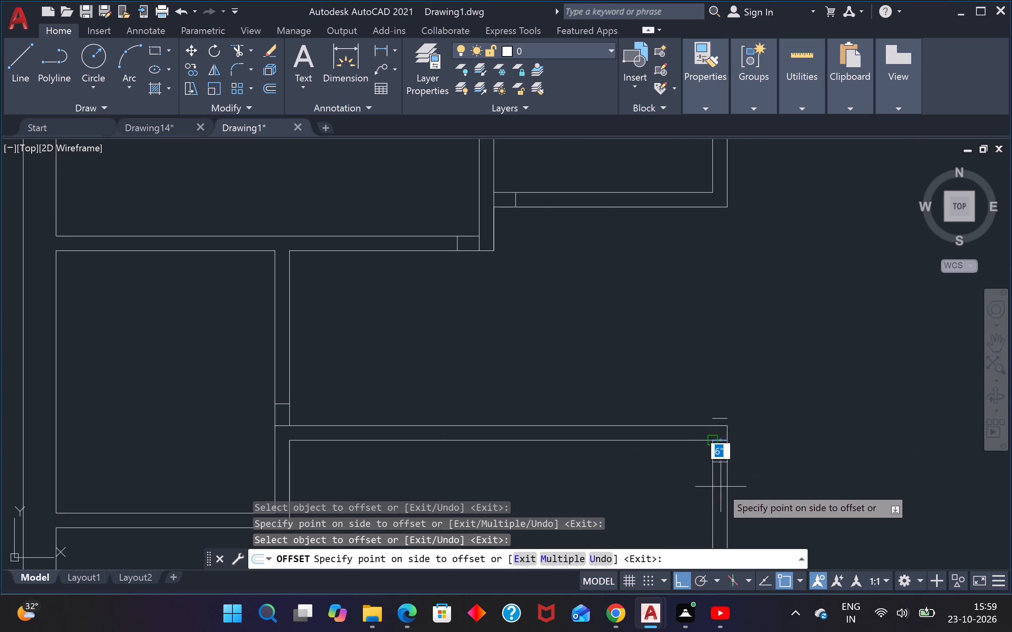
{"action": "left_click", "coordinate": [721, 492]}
Offset the lower-left room's upper-right junction line 6" downward inside its side wall.
{"action": "scroll", "coordinate": [719, 458], "scroll_direction": "down", "scroll_amount": 3}
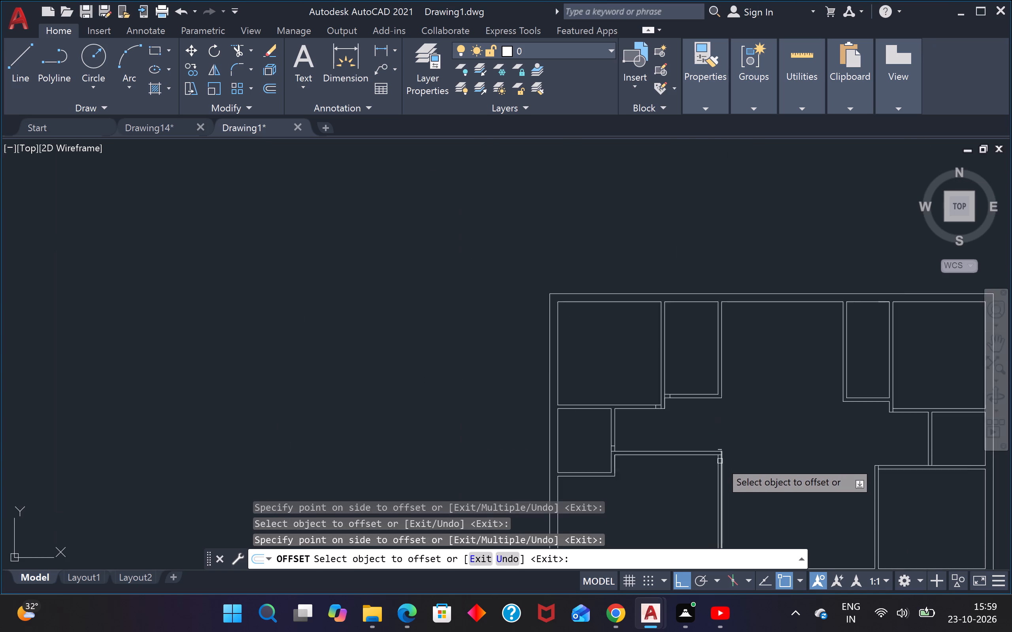
{"action": "scroll", "coordinate": [720, 461], "scroll_direction": "up", "scroll_amount": 4}
{"action": "scroll", "coordinate": [719, 427], "scroll_direction": "up", "scroll_amount": 2}
{"action": "left_click", "coordinate": [720, 428]}
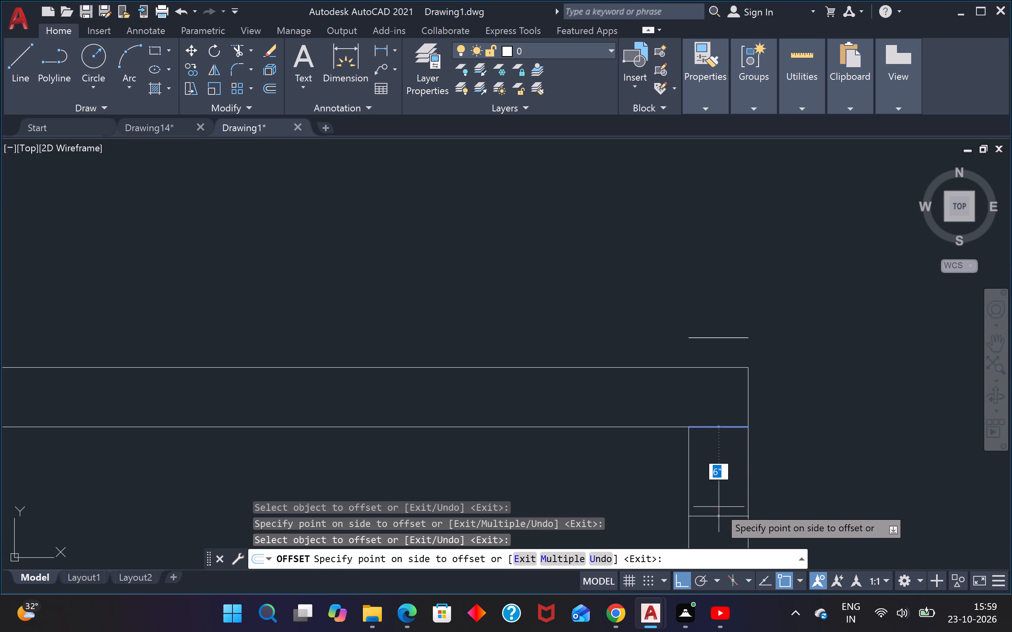
{"action": "left_click", "coordinate": [719, 507]}
{"action": "key", "text": "Escape"}
Erase the stray short offset lines above the lower-left room's upper-right corner.
{"action": "left_click", "coordinate": [742, 317]}
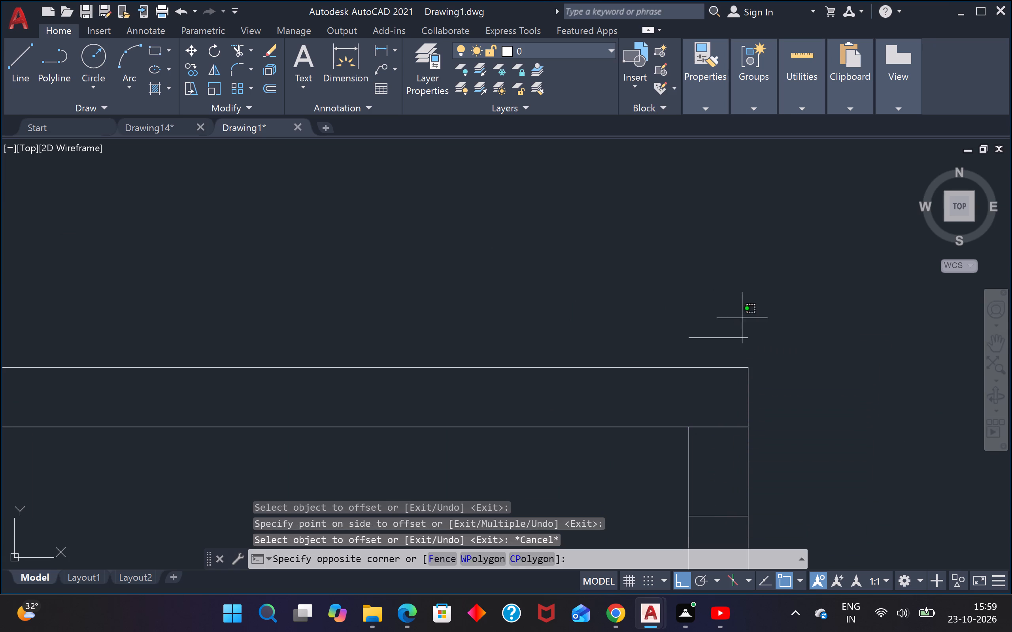
{"action": "left_click", "coordinate": [715, 349]}
{"action": "key", "text": "Delete"}
Offset the short line at the base of the small right room's side partition 6" upward.
{"action": "scroll", "coordinate": [723, 331], "scroll_direction": "down", "scroll_amount": 7}
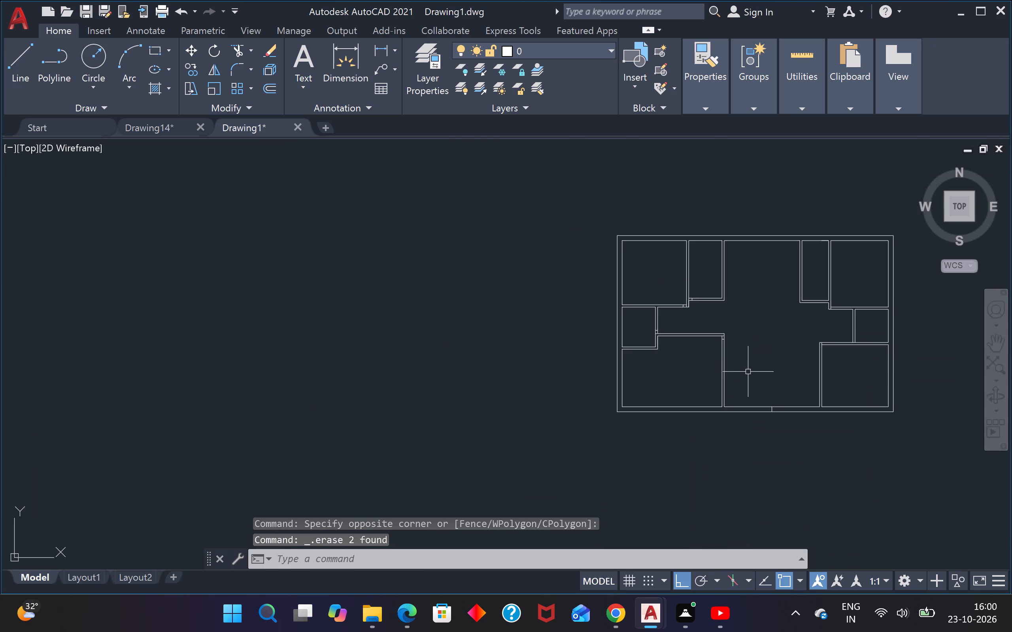
{"action": "type", "text": "o"}
{"action": "key", "text": "space"}
{"action": "key", "text": "space"}
{"action": "scroll", "coordinate": [846, 330], "scroll_direction": "up", "scroll_amount": 3}
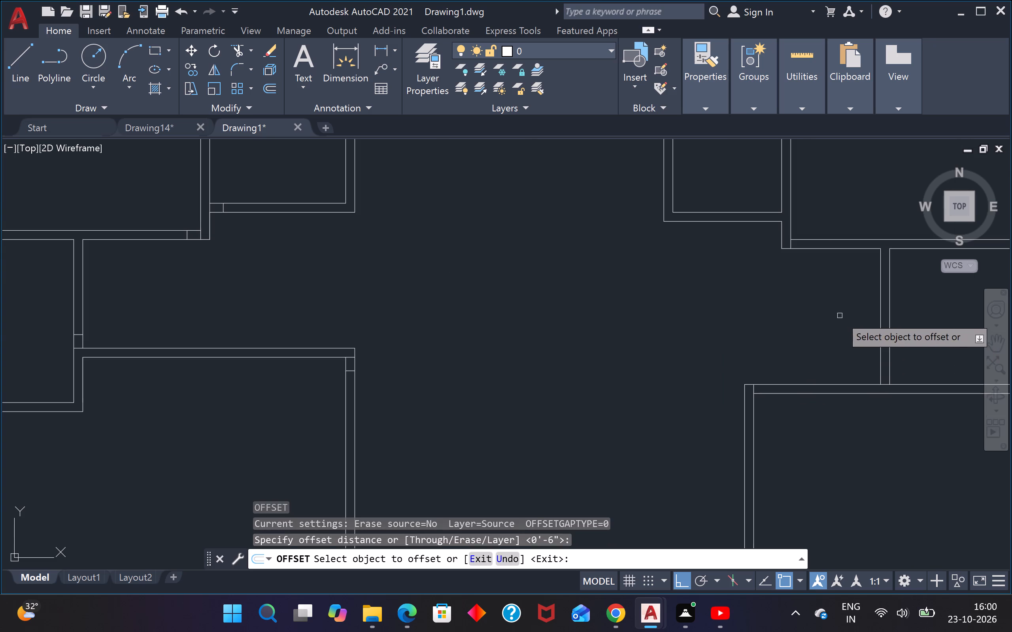
{"action": "scroll", "coordinate": [882, 393], "scroll_direction": "up", "scroll_amount": 2}
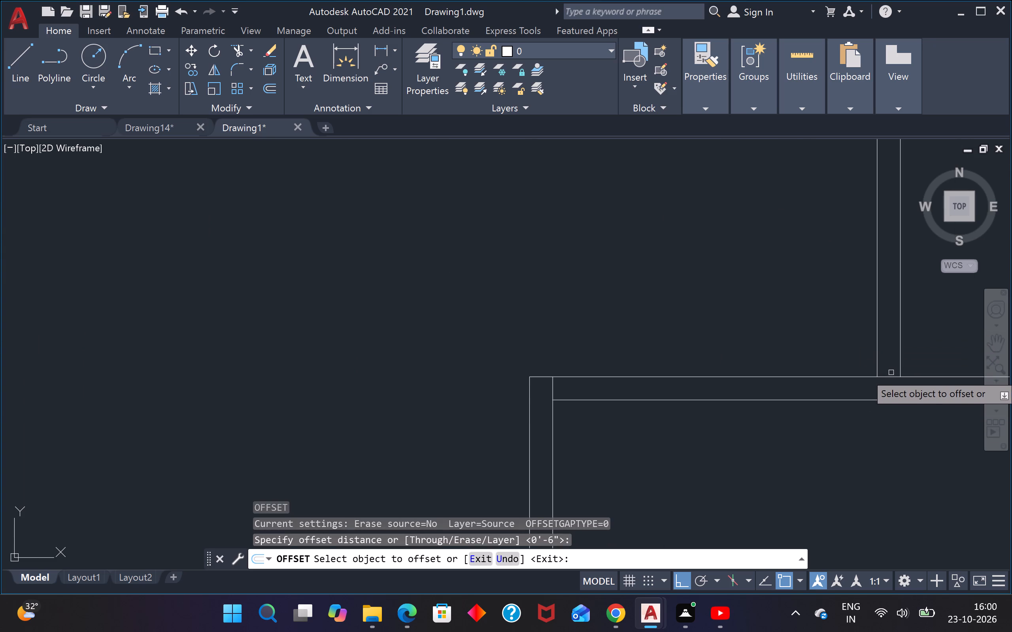
{"action": "left_click", "coordinate": [889, 376]}
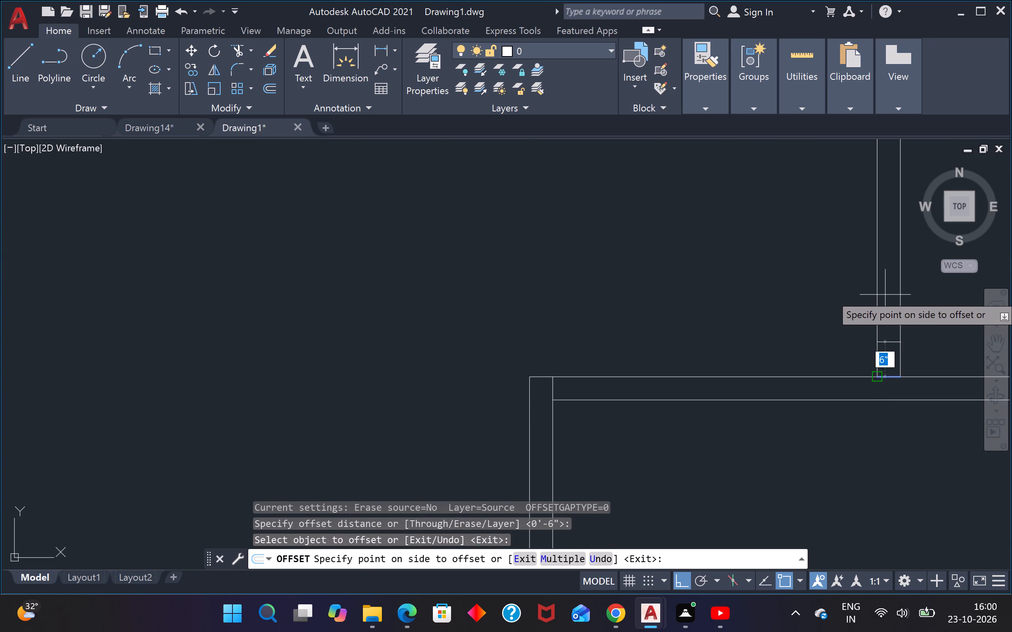
{"action": "left_click", "coordinate": [885, 293]}
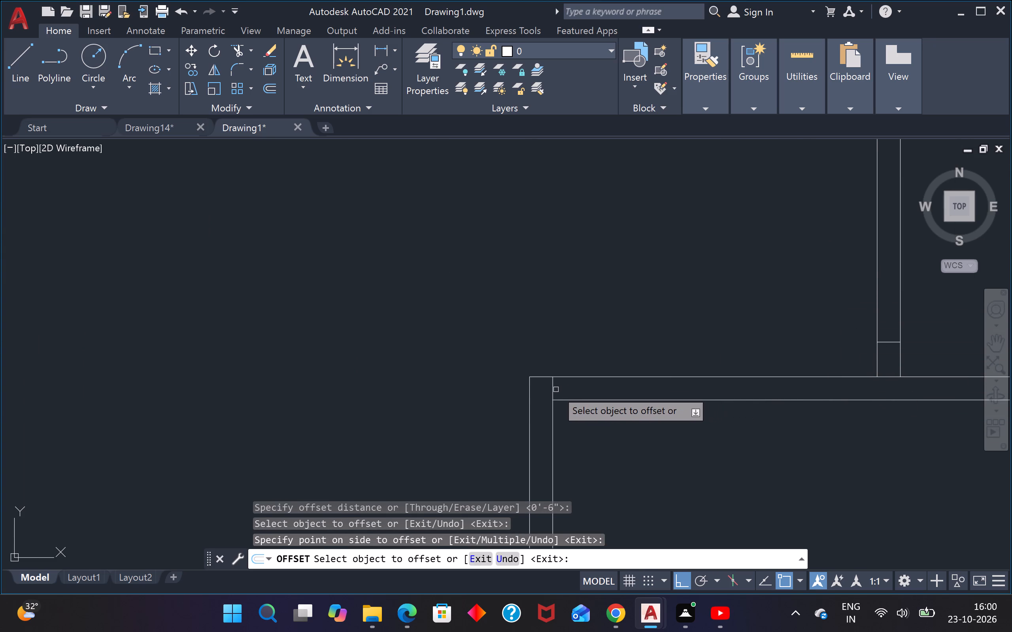
Offset the junction lines at the lower-right room's upper-left corner and the upper-right room's lower-left corner 6" to the right.
{"action": "left_click", "coordinate": [553, 389]}
{"action": "left_click", "coordinate": [661, 391]}
{"action": "scroll", "coordinate": [669, 384], "scroll_direction": "down", "scroll_amount": 3}
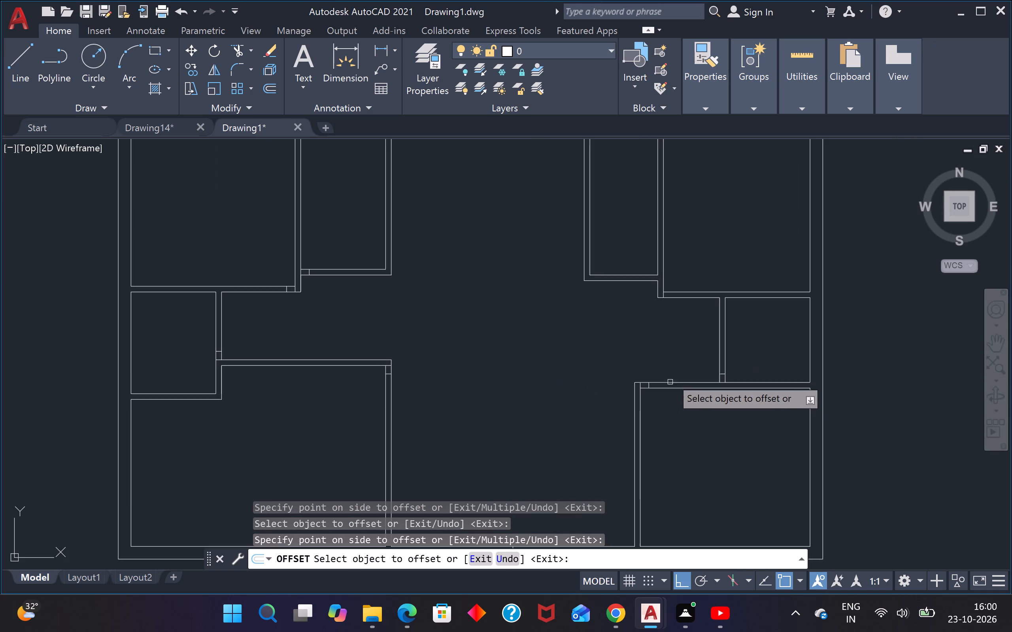
{"action": "scroll", "coordinate": [664, 276], "scroll_direction": "up", "scroll_amount": 2}
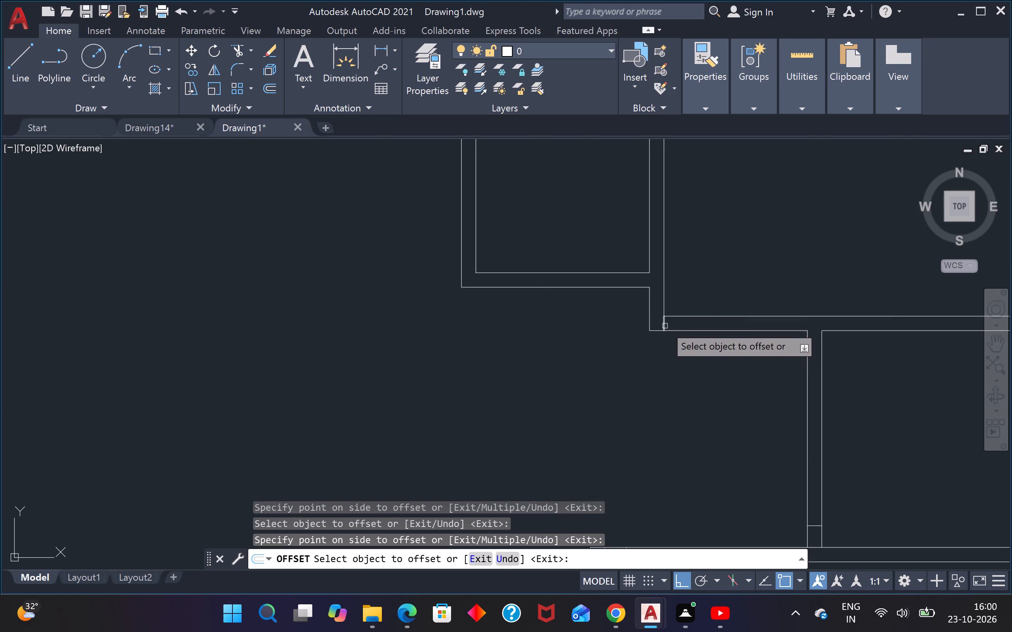
{"action": "left_click", "coordinate": [664, 324]}
{"action": "left_click", "coordinate": [735, 326]}
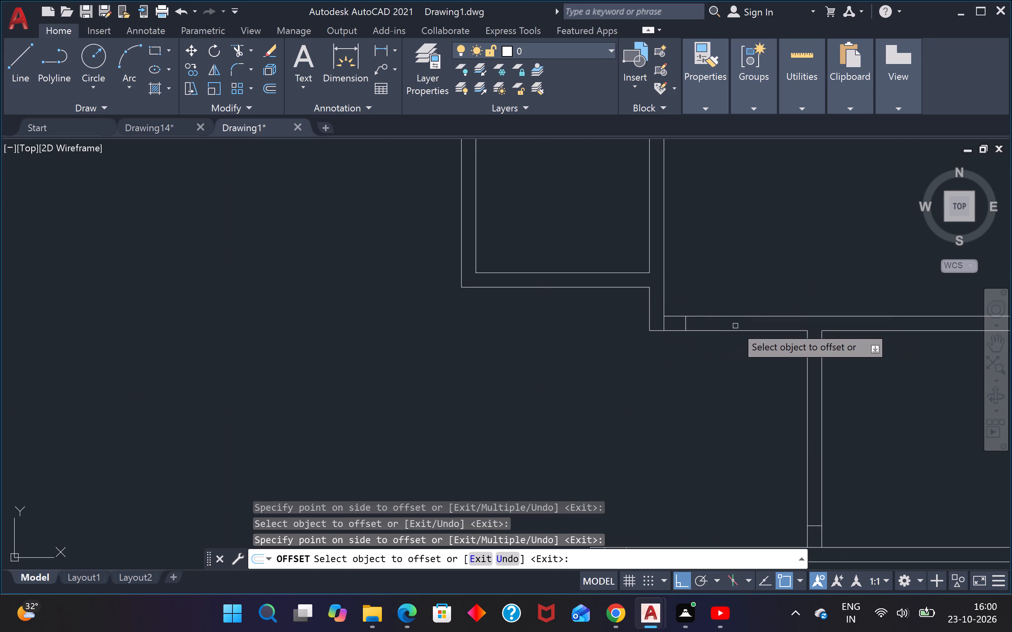
{"action": "scroll", "coordinate": [738, 325], "scroll_direction": "down", "scroll_amount": 3}
{"action": "key", "text": "Escape"}
{"action": "key", "text": "Escape"}
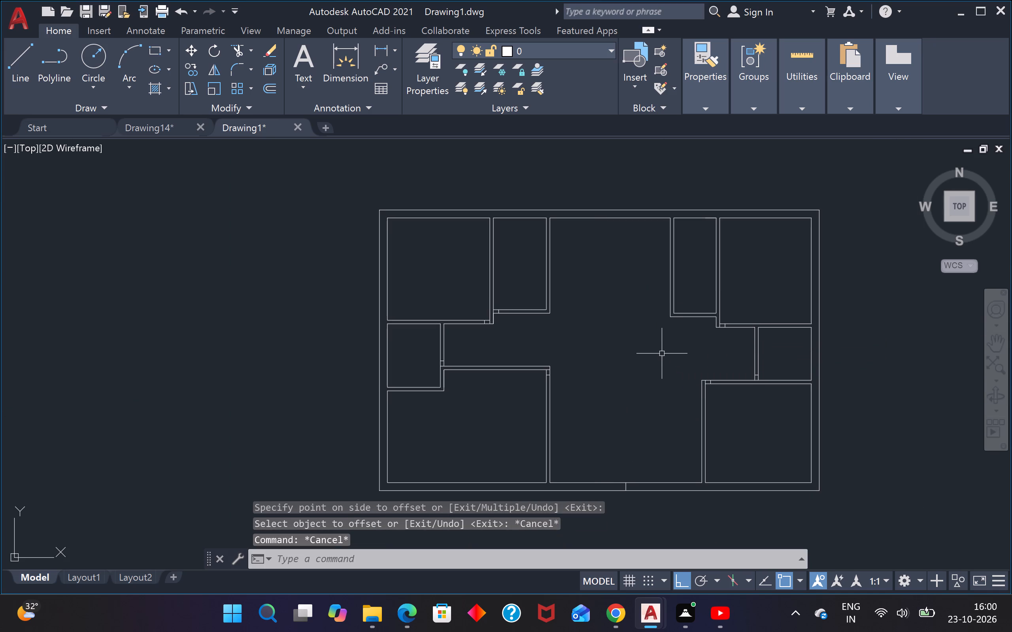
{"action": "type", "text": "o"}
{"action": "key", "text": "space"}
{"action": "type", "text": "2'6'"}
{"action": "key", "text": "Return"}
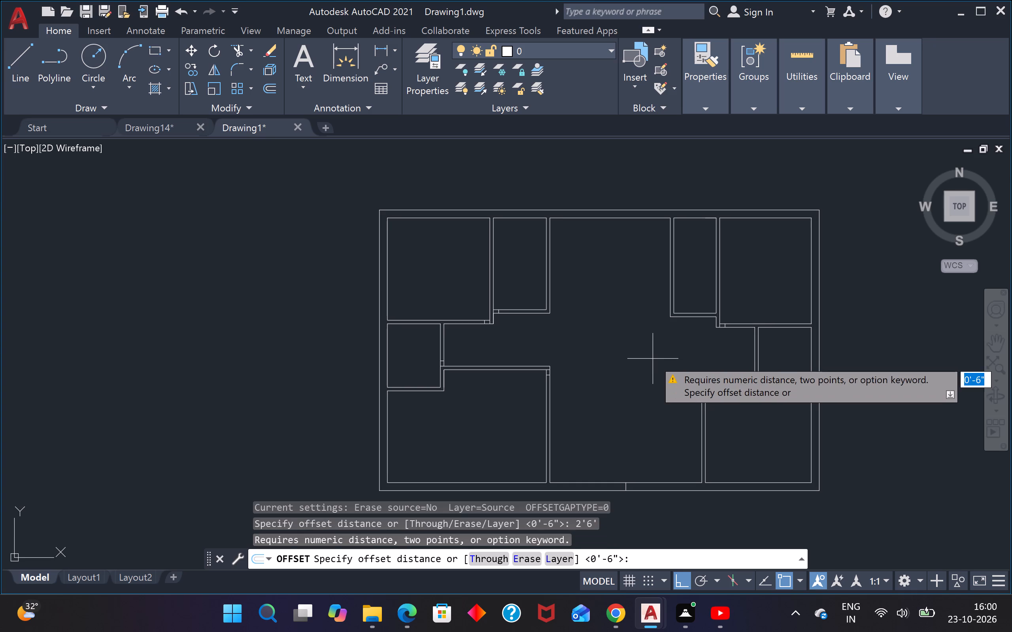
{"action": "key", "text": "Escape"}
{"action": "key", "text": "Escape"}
Offset the short door line in the upper-left room's bottom wall 2'6" to the left.
{"action": "type", "text": "o"}
{"action": "key", "text": "space"}
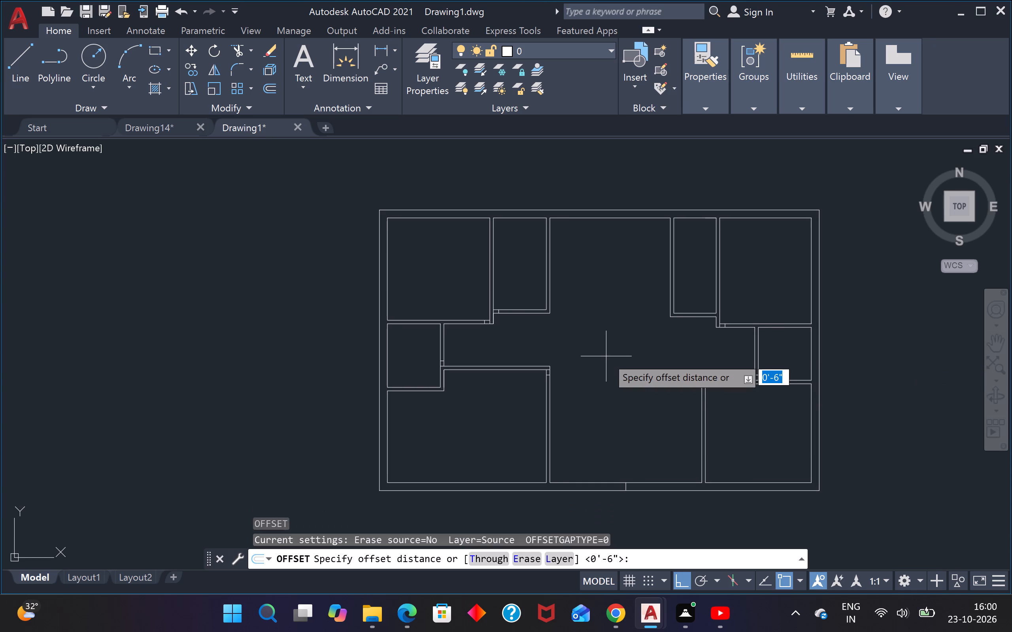
{"action": "key", "text": "2"}
{"action": "key", "text": "apostrophe"}
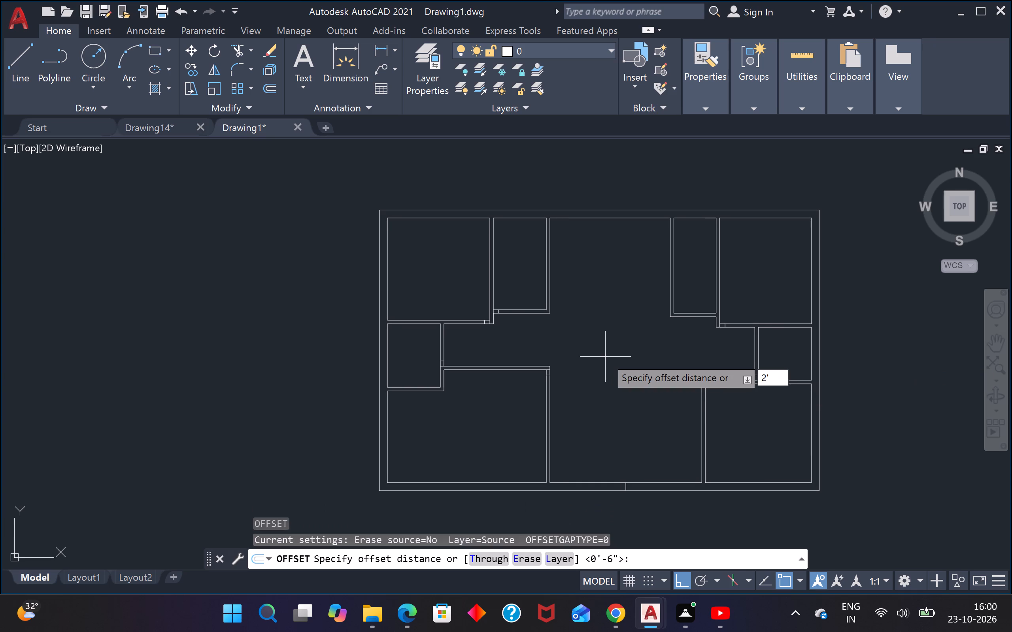
{"action": "type", "text": "6\""}
{"action": "key", "text": "Return"}
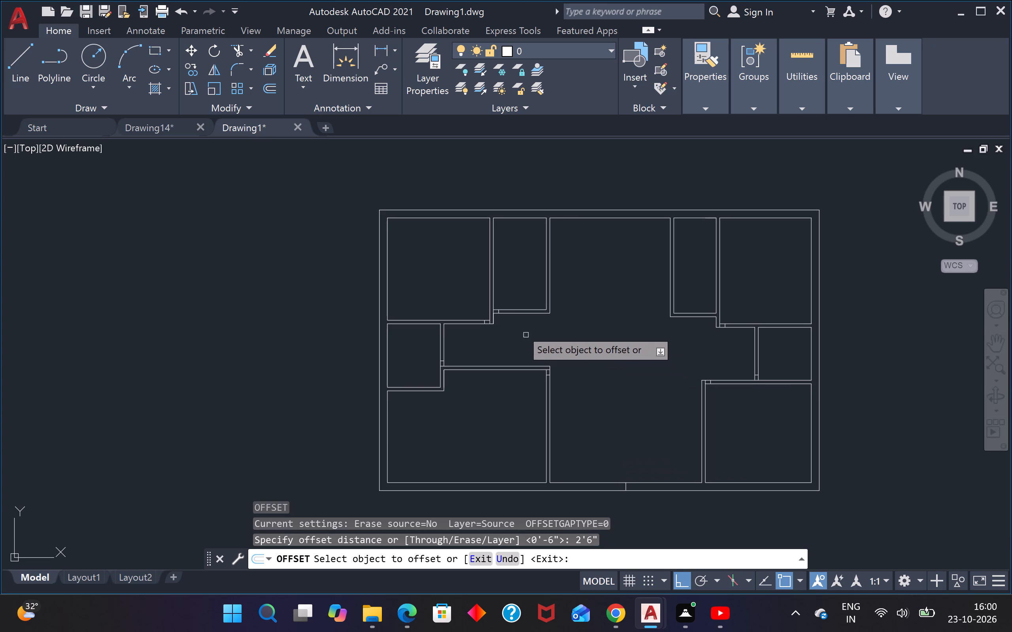
{"action": "scroll", "coordinate": [509, 306], "scroll_direction": "up", "scroll_amount": 3}
{"action": "scroll", "coordinate": [475, 327], "scroll_direction": "up", "scroll_amount": 1}
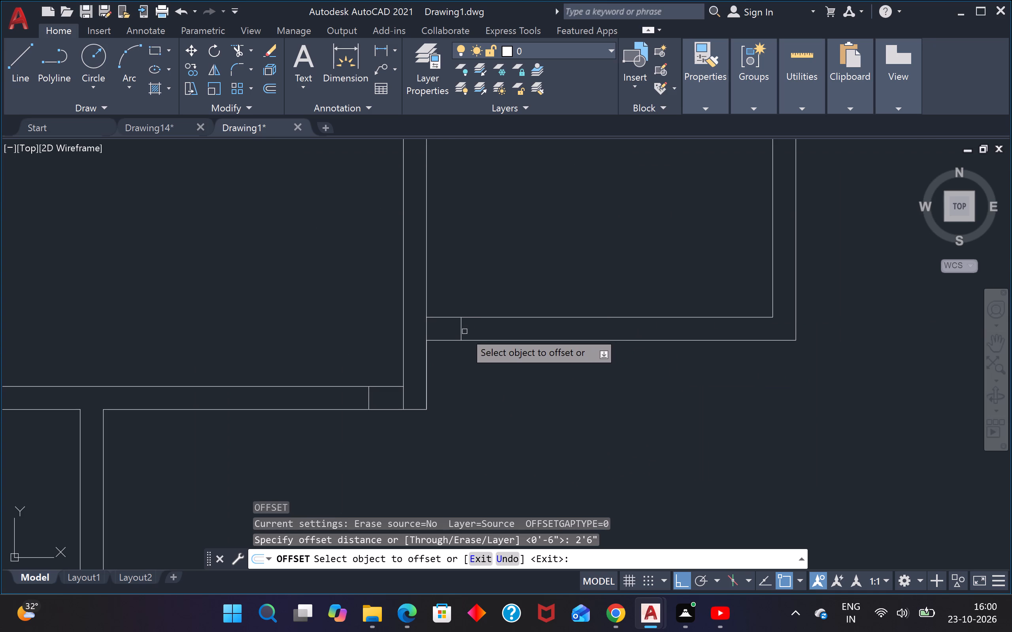
{"action": "scroll", "coordinate": [381, 395], "scroll_direction": "down", "scroll_amount": 2}
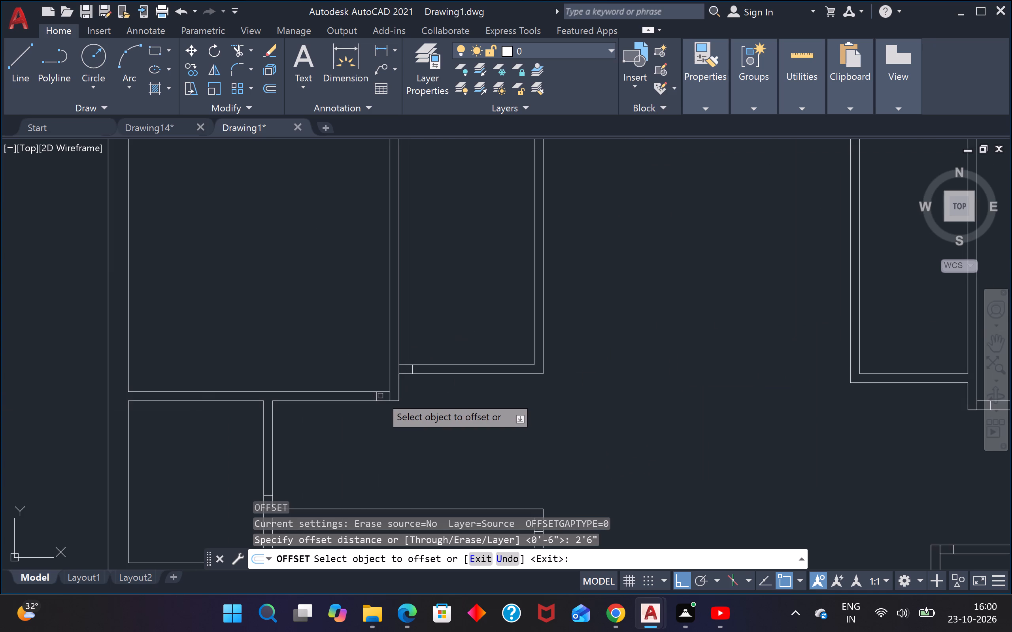
{"action": "scroll", "coordinate": [380, 396], "scroll_direction": "up", "scroll_amount": 2}
{"action": "left_click", "coordinate": [372, 401]}
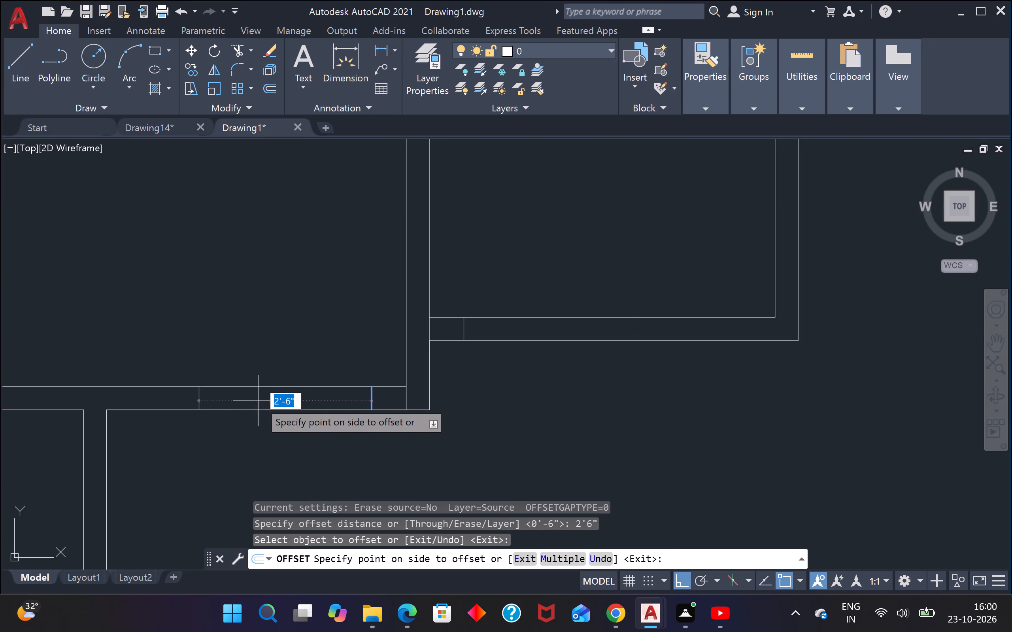
{"action": "left_click", "coordinate": [259, 401]}
Offset the short door line in the lower-left room's right side wall 2'6" downward.
{"action": "scroll", "coordinate": [268, 380], "scroll_direction": "down", "scroll_amount": 4}
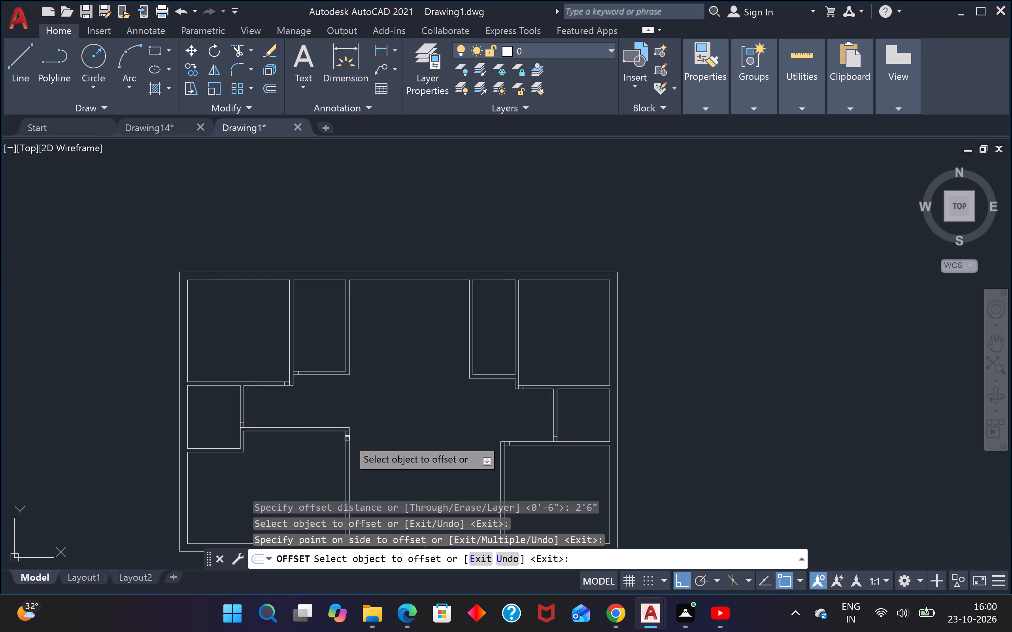
{"action": "scroll", "coordinate": [347, 438], "scroll_direction": "up", "scroll_amount": 4}
{"action": "left_click", "coordinate": [350, 428]}
{"action": "scroll", "coordinate": [340, 469], "scroll_direction": "down", "scroll_amount": 2}
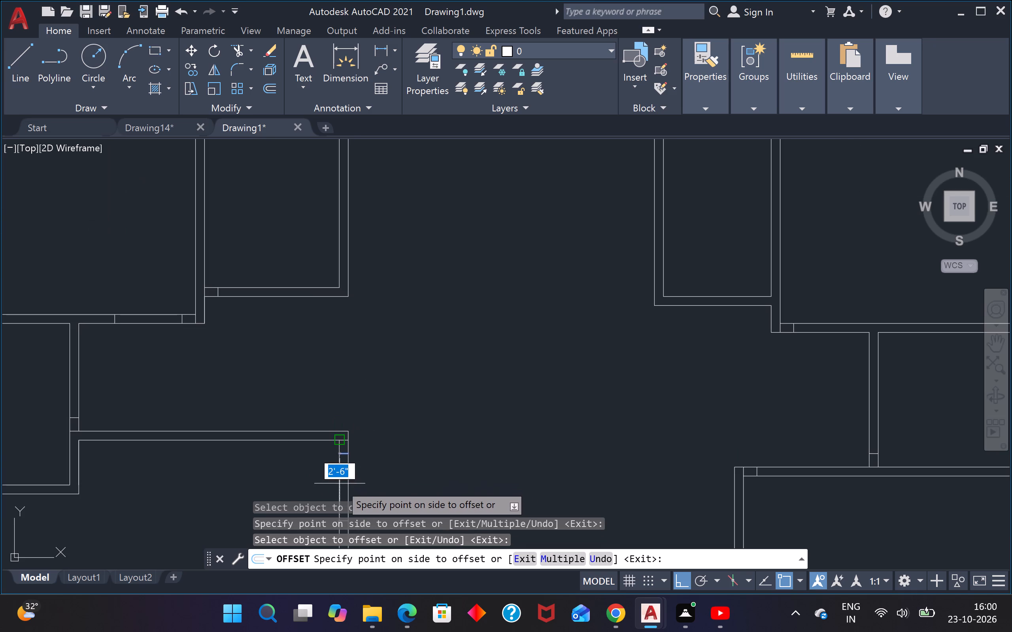
{"action": "scroll", "coordinate": [351, 450], "scroll_direction": "down", "scroll_amount": 4}
{"action": "scroll", "coordinate": [344, 471], "scroll_direction": "up", "scroll_amount": 4}
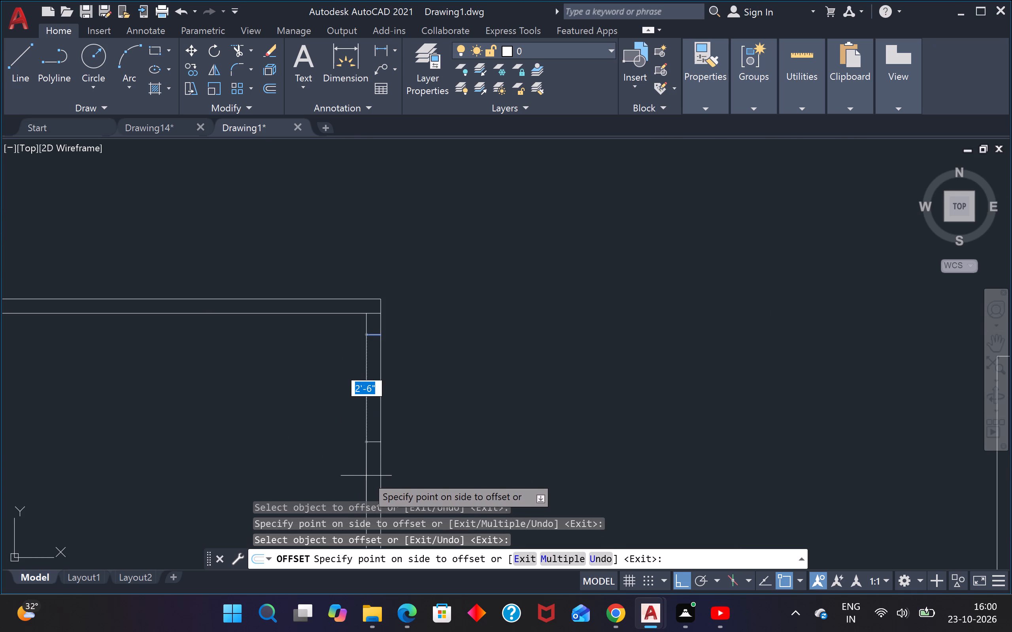
{"action": "left_click", "coordinate": [373, 478]}
Offset the door lines in the upper-right room's bottom wall and the lower-right room's top wall 2'6" to the right.
{"action": "scroll", "coordinate": [416, 415], "scroll_direction": "down", "scroll_amount": 4}
{"action": "scroll", "coordinate": [523, 382], "scroll_direction": "up", "scroll_amount": 4}
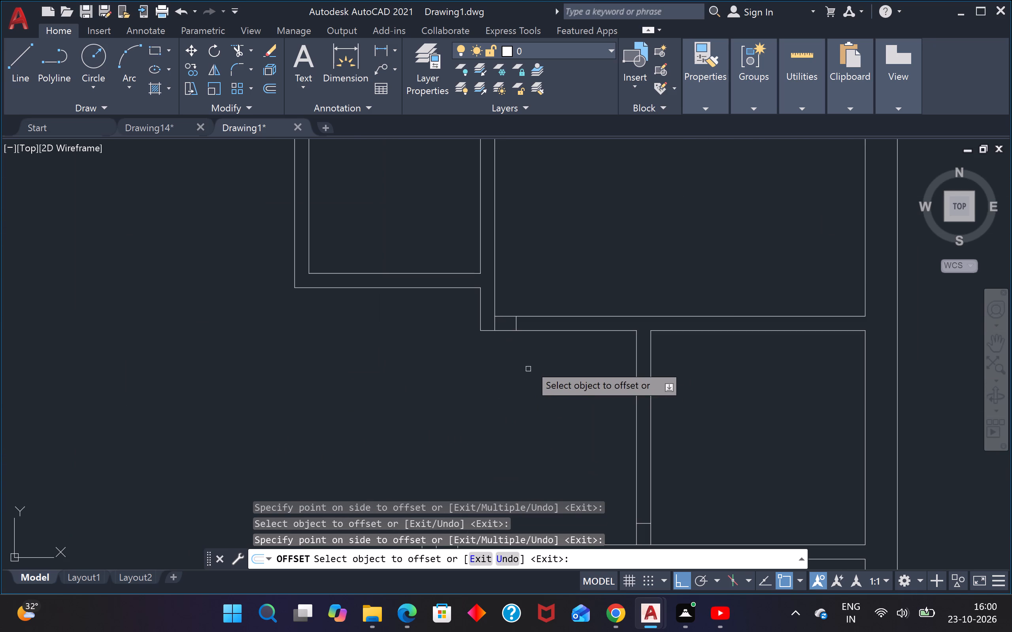
{"action": "left_click", "coordinate": [515, 324]}
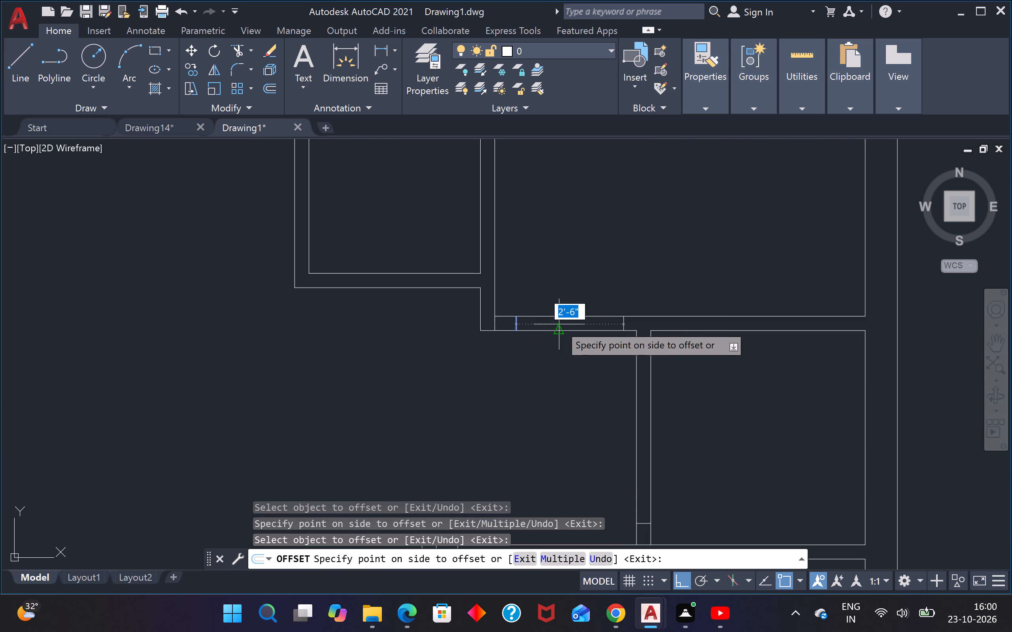
{"action": "left_click", "coordinate": [600, 327]}
{"action": "scroll", "coordinate": [697, 331], "scroll_direction": "down", "scroll_amount": 3}
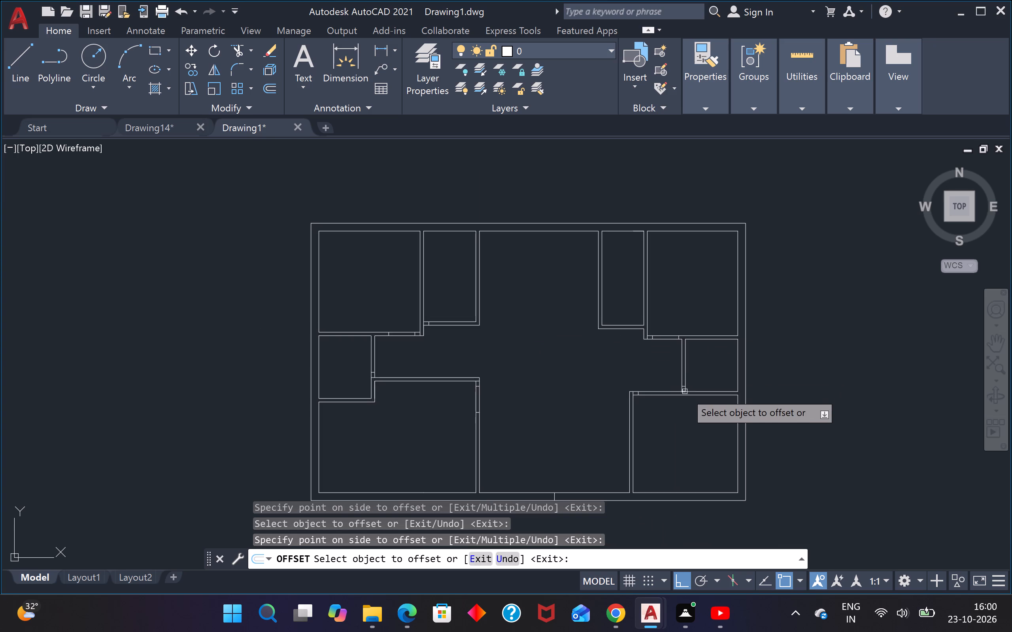
{"action": "scroll", "coordinate": [684, 391], "scroll_direction": "up", "scroll_amount": 3}
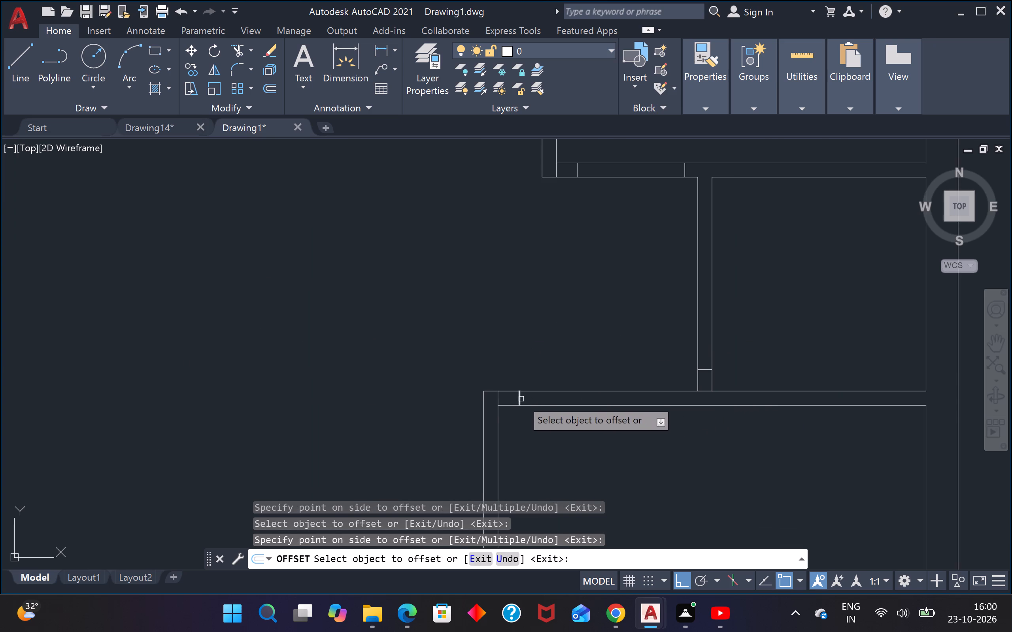
{"action": "left_click_drag", "start_coordinate": [521, 399], "coordinate": [529, 400]}
{"action": "left_click", "coordinate": [647, 399]}
{"action": "key", "text": "Escape"}
{"action": "scroll", "coordinate": [617, 370], "scroll_direction": "down", "scroll_amount": 4}
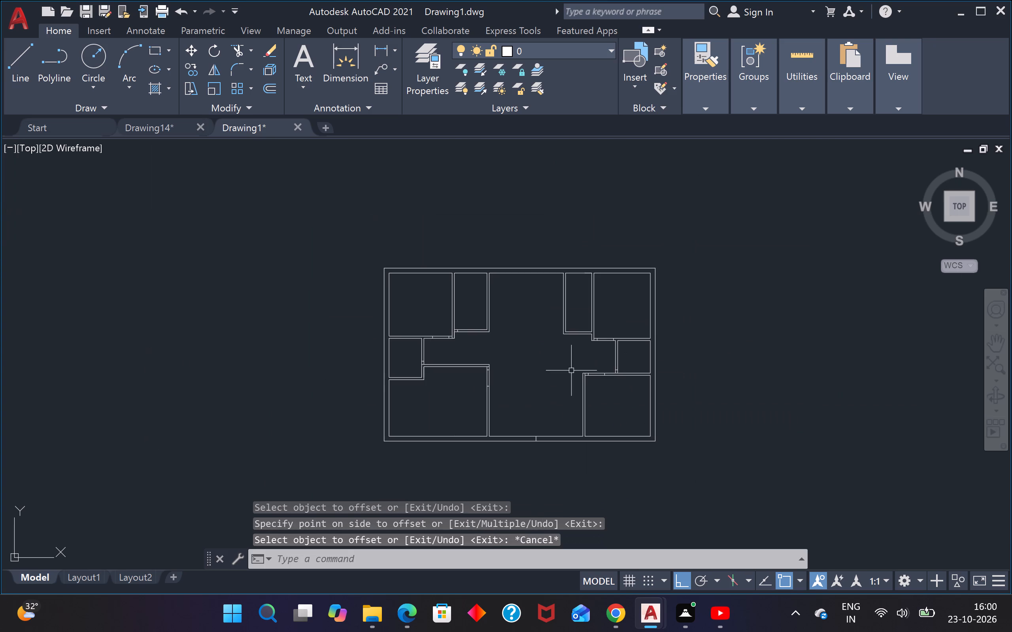
{"action": "key", "text": "Escape"}
Offset the short door line in the small left room's side partition 2' upward.
{"action": "type", "text": "o"}
{"action": "key", "text": "space"}
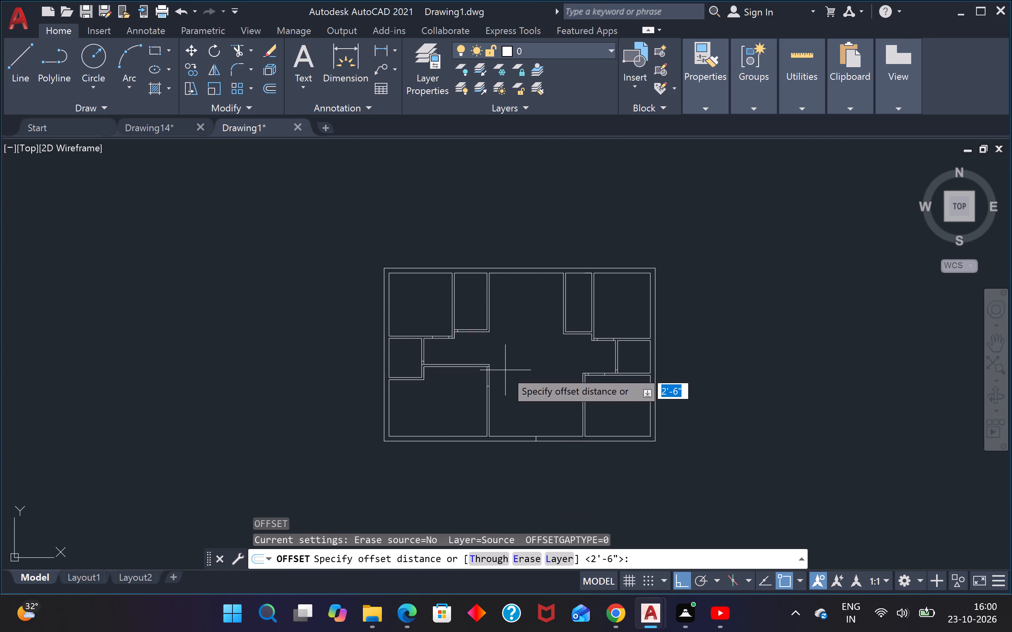
{"action": "type", "text": "2'"}
{"action": "key", "text": "Return"}
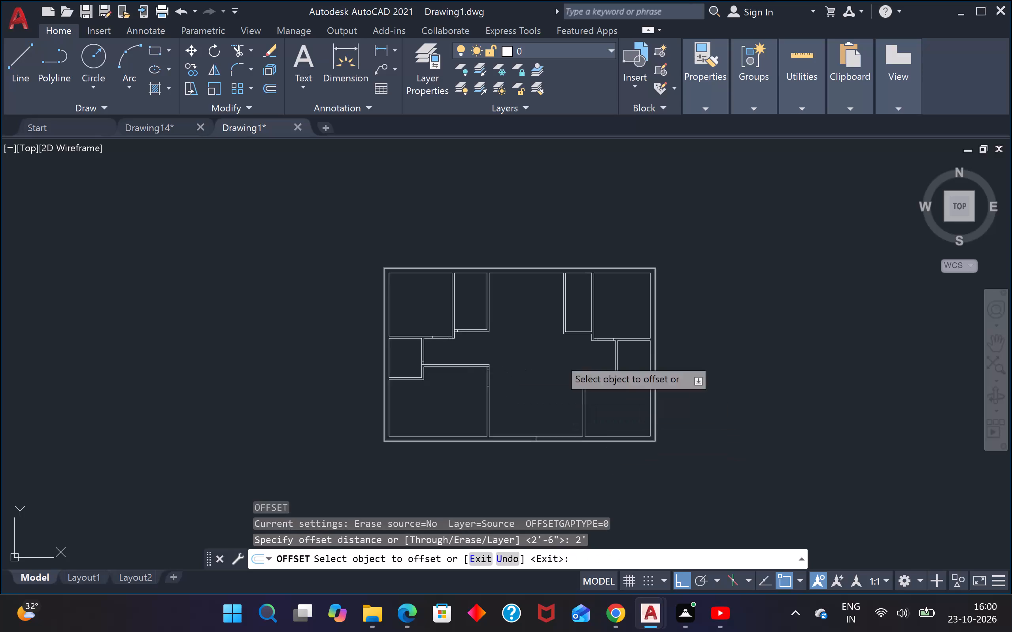
{"action": "scroll", "coordinate": [424, 358], "scroll_direction": "up", "scroll_amount": 4}
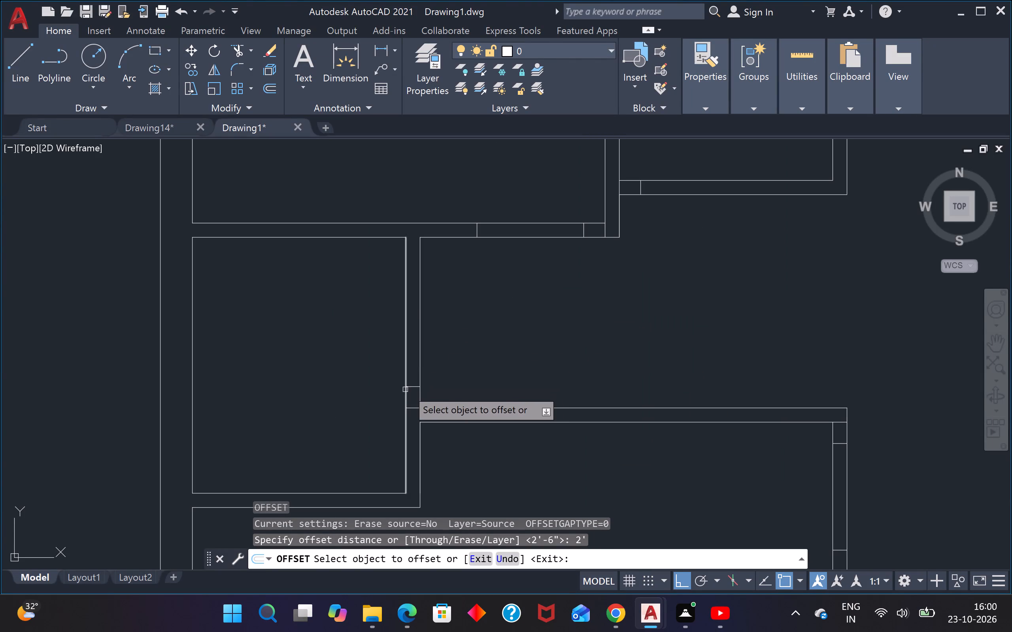
{"action": "left_click", "coordinate": [417, 386]}
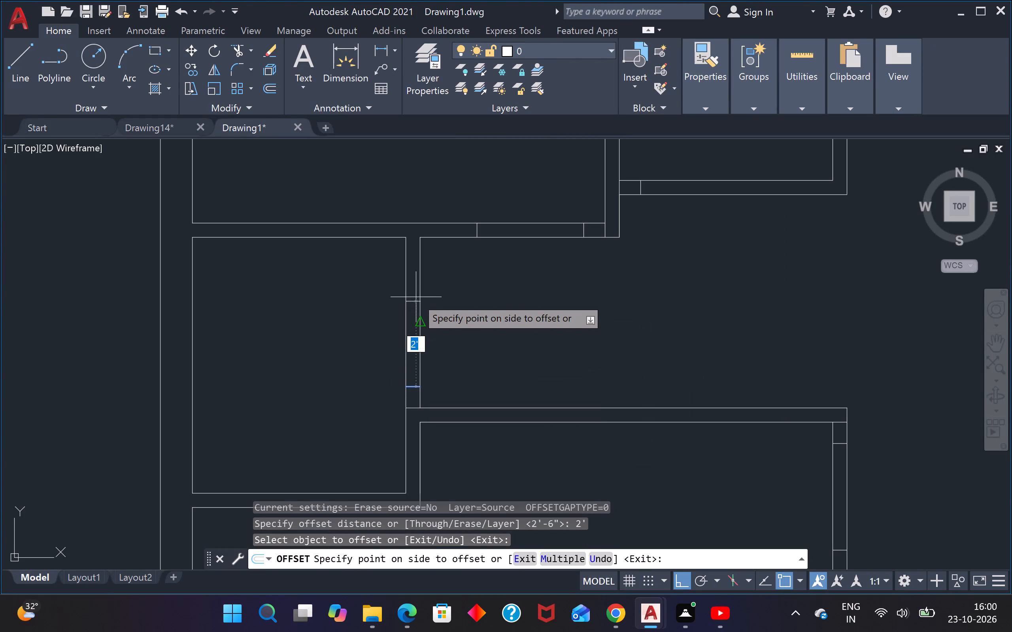
{"action": "left_click", "coordinate": [412, 294]}
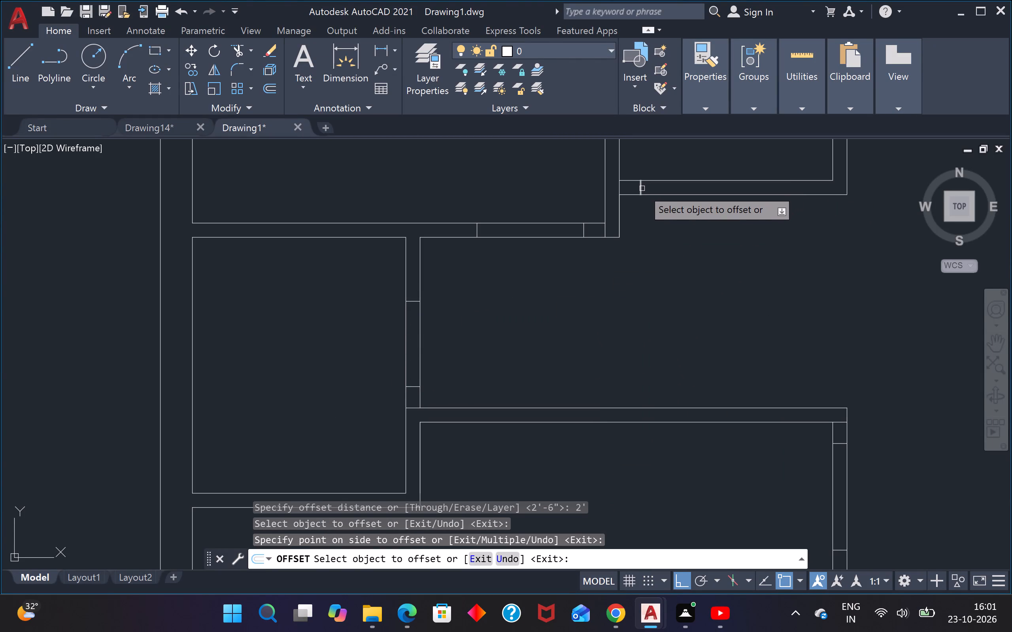
Offset the short door line in the narrow upper-left room's bottom wall 2' to the right.
{"action": "left_click", "coordinate": [642, 188]}
{"action": "left_click", "coordinate": [753, 186]}
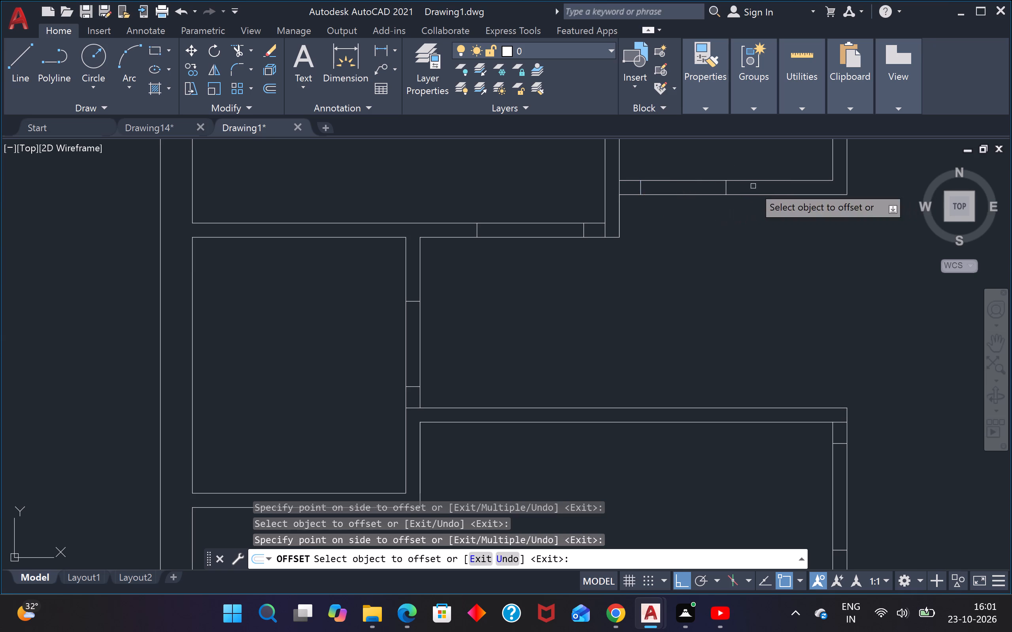
Offset the short door line in the small right room's side partition 2' upward.
{"action": "scroll", "coordinate": [753, 189], "scroll_direction": "down", "scroll_amount": 4}
{"action": "middle_click_drag", "start_coordinate": [910, 233], "coordinate": [616, 332]}
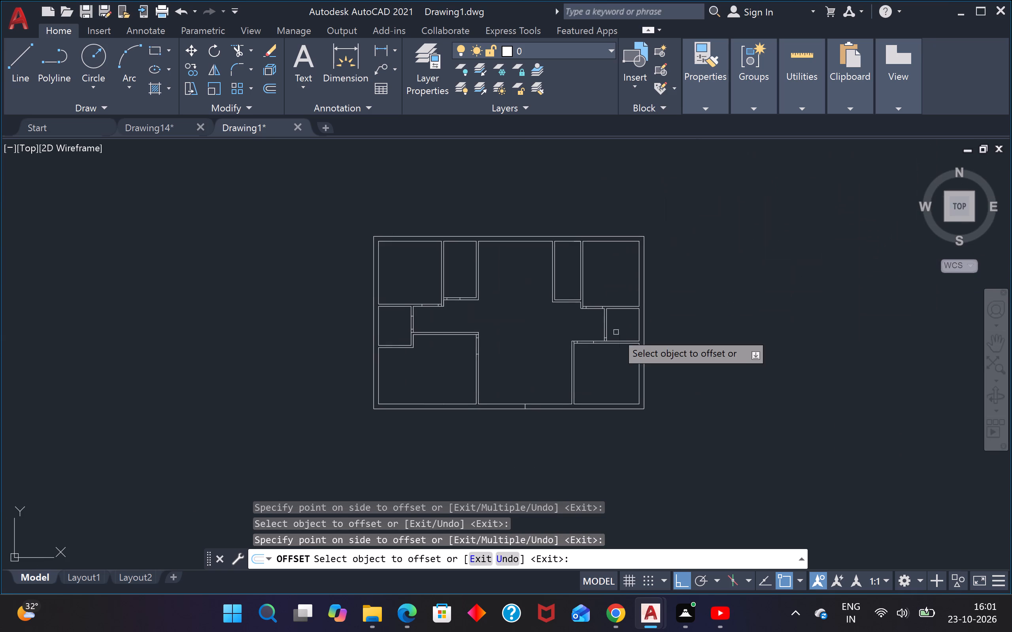
{"action": "scroll", "coordinate": [616, 333], "scroll_direction": "up", "scroll_amount": 3}
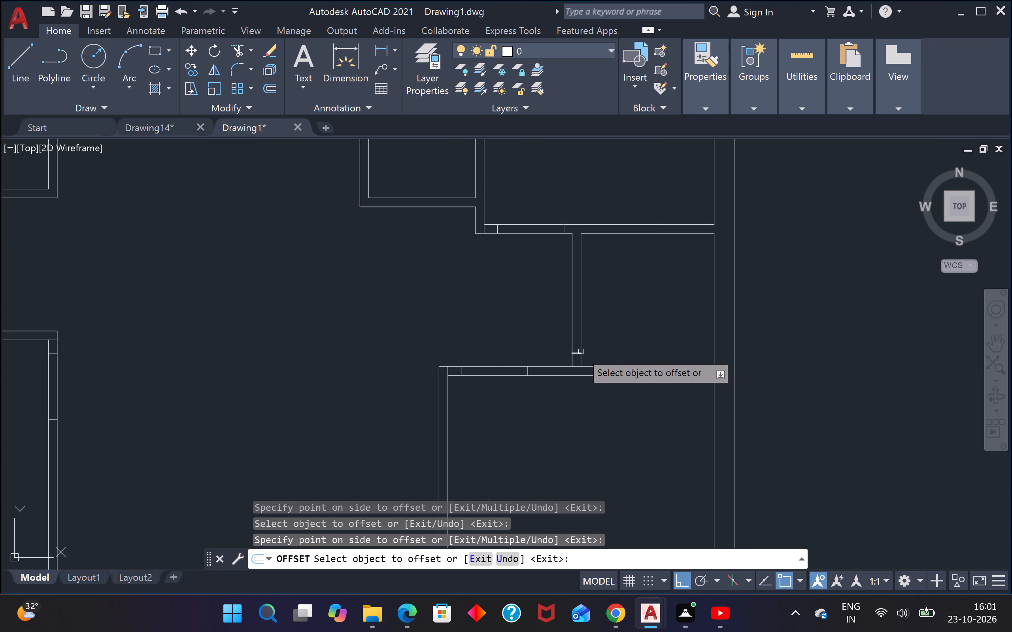
{"action": "left_click", "coordinate": [580, 352]}
{"action": "left_click", "coordinate": [578, 276]}
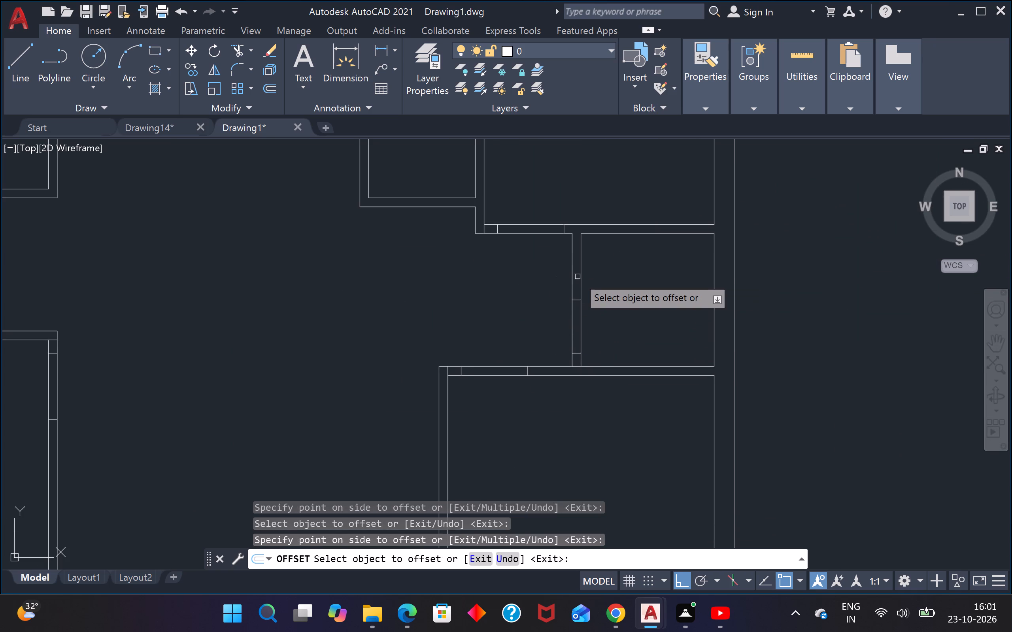
{"action": "scroll", "coordinate": [577, 276], "scroll_direction": "down", "scroll_amount": 3}
{"action": "scroll", "coordinate": [530, 263], "scroll_direction": "up", "scroll_amount": 1}
{"action": "scroll", "coordinate": [491, 350], "scroll_direction": "down", "scroll_amount": 2}
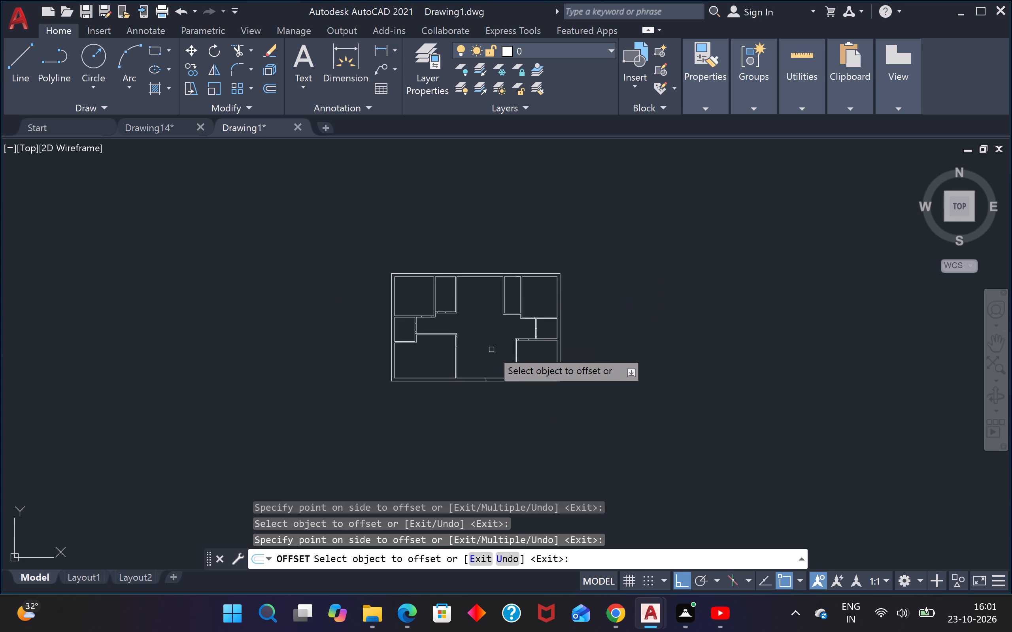
{"action": "scroll", "coordinate": [489, 371], "scroll_direction": "up", "scroll_amount": 2}
{"action": "key", "text": "Escape"}
{"action": "key", "text": "Escape"}
Offset the short line at the middle of the bottom outer wall 2' to both sides.
{"action": "key", "text": "o"}
{"action": "key", "text": "space"}
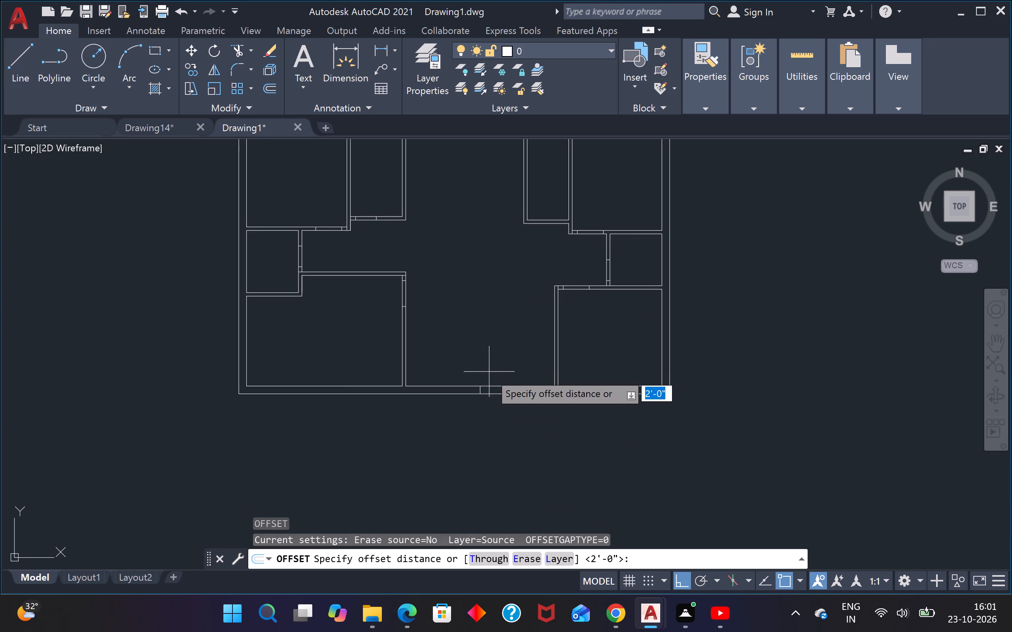
{"action": "key", "text": "Return"}
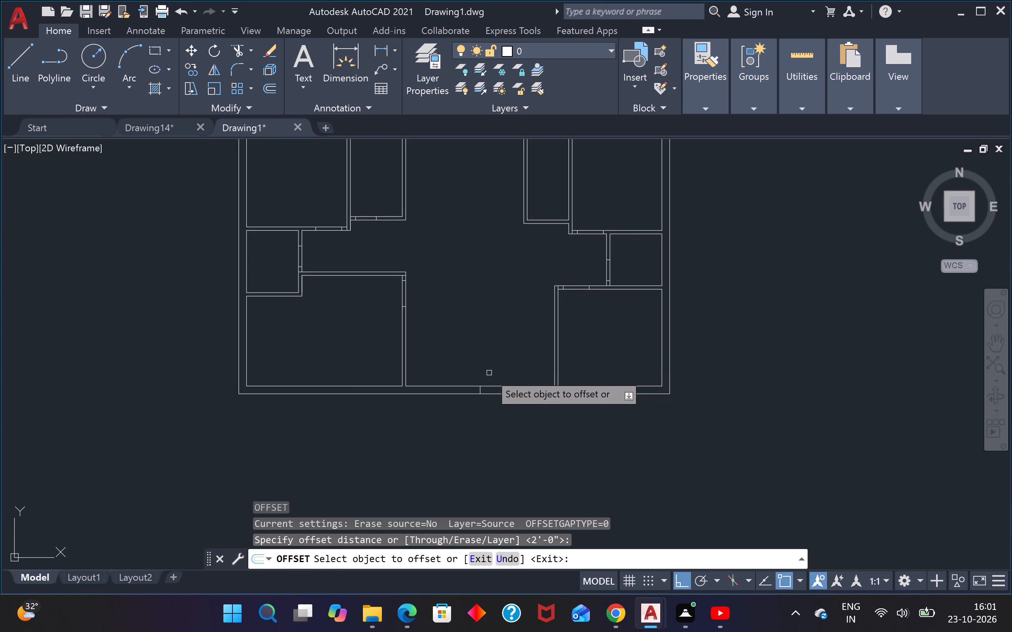
{"action": "scroll", "coordinate": [481, 385], "scroll_direction": "up", "scroll_amount": 3}
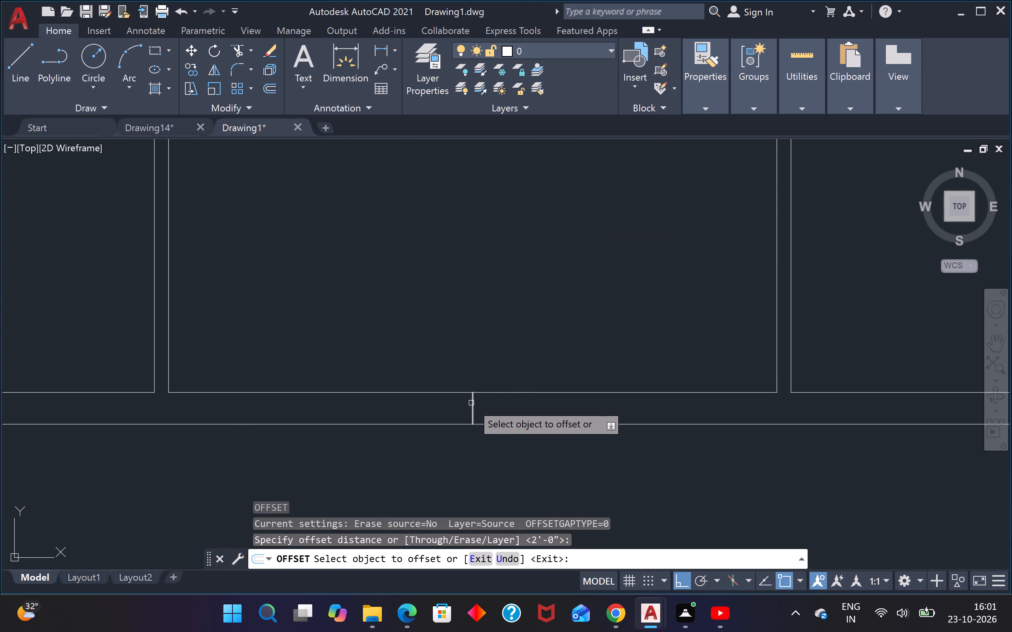
{"action": "left_click", "coordinate": [472, 403]}
{"action": "left_click", "coordinate": [603, 406]}
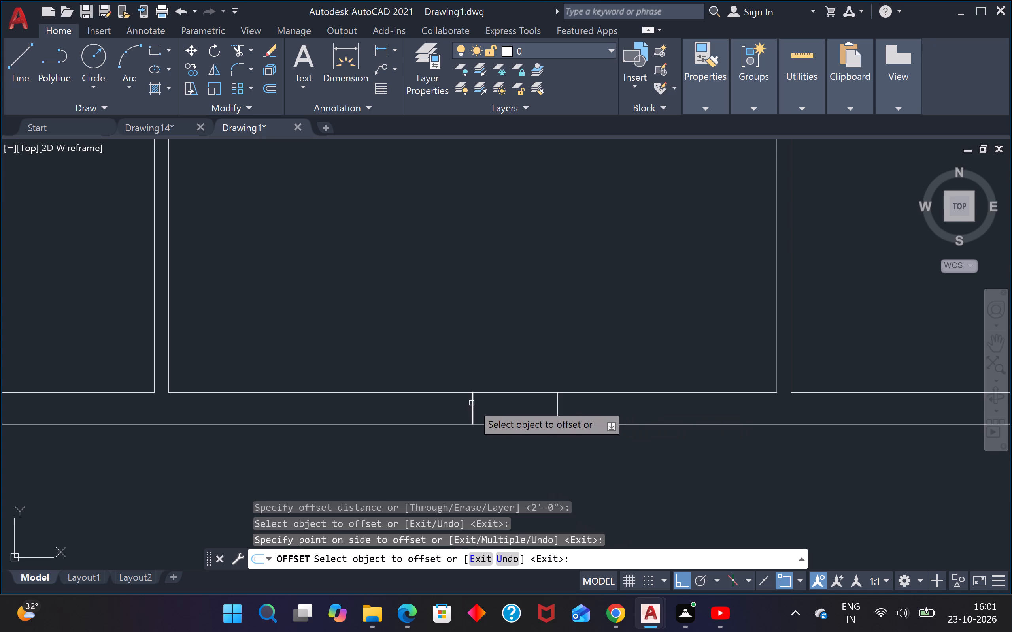
{"action": "left_click", "coordinate": [472, 403]}
{"action": "left_click", "coordinate": [313, 412]}
{"action": "key", "text": "Escape"}
{"action": "key", "text": "Escape"}
Trim both bottom outer wall lines between the offset lines and remove the middle line to open the main entrance.
{"action": "type", "text": "tr"}
{"action": "key", "text": "space"}
{"action": "left_click", "coordinate": [406, 369]}
{"action": "left_click_drag", "start_coordinate": [410, 448], "coordinate": [412, 444]}
{"action": "left_click_drag", "start_coordinate": [501, 359], "coordinate": [501, 377]}
{"action": "left_click_drag", "start_coordinate": [492, 462], "coordinate": [490, 449]}
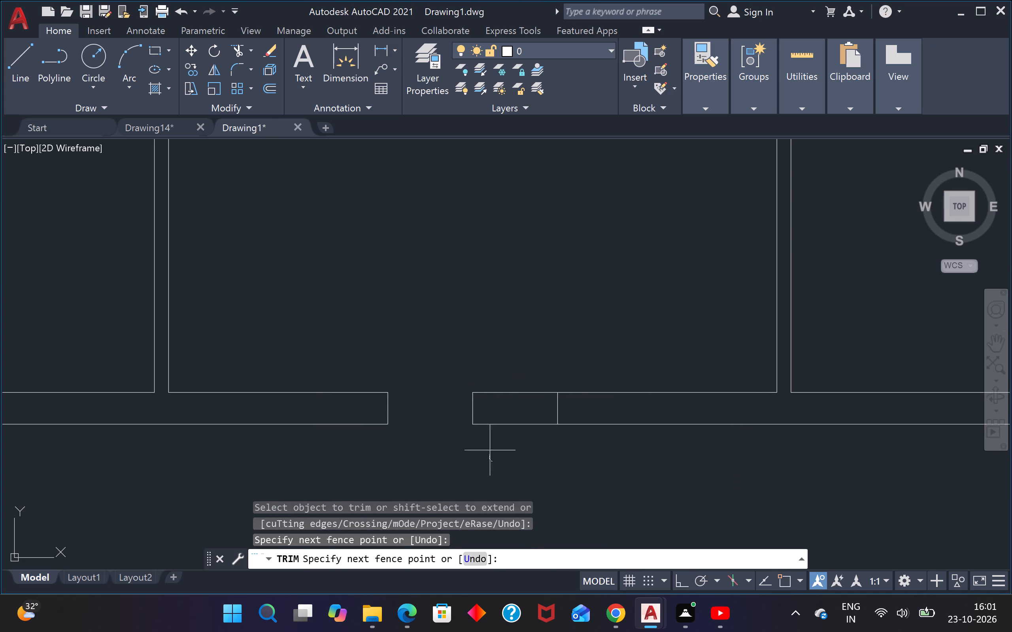
{"action": "left_click_drag", "start_coordinate": [490, 449], "coordinate": [490, 450]}
{"action": "left_click", "coordinate": [502, 375]}
{"action": "left_click", "coordinate": [498, 439]}
{"action": "left_click_drag", "start_coordinate": [492, 403], "coordinate": [485, 403]}
{"action": "left_click", "coordinate": [448, 408]}
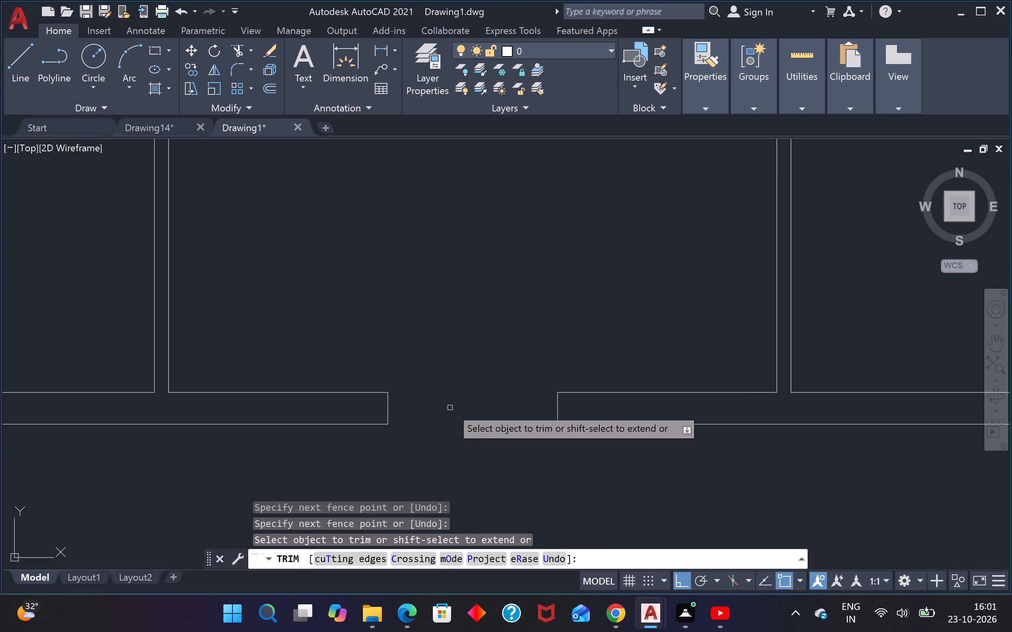
Trim the door opening in the lower-right room's top wall and the leftover line at its wall corner.
{"action": "scroll", "coordinate": [459, 397], "scroll_direction": "down", "scroll_amount": 4}
{"action": "scroll", "coordinate": [524, 321], "scroll_direction": "up", "scroll_amount": 4}
{"action": "left_click", "coordinate": [513, 350]}
{"action": "left_click", "coordinate": [495, 436]}
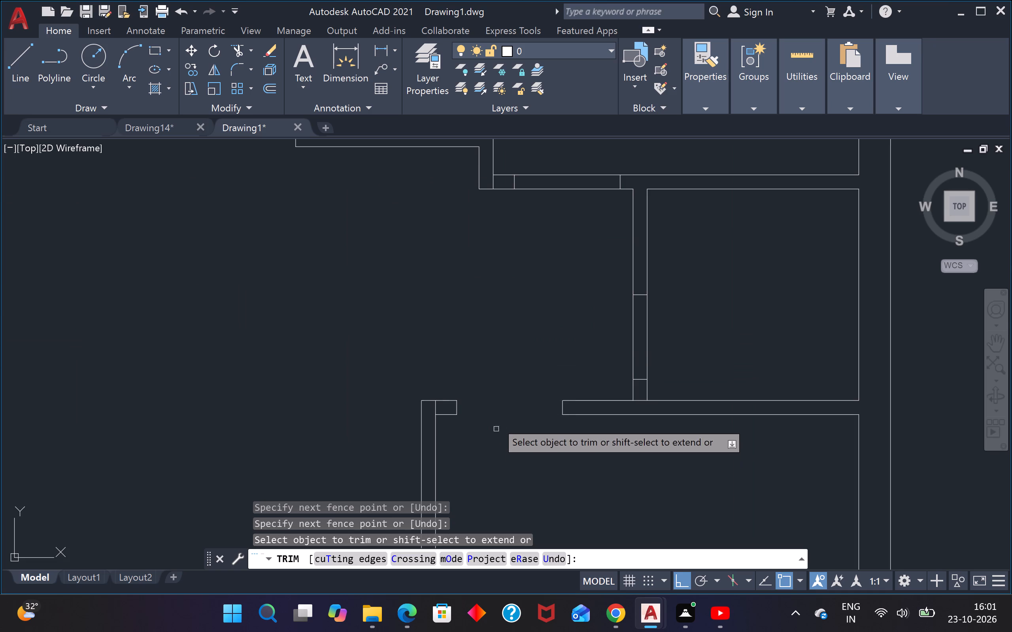
{"action": "scroll", "coordinate": [439, 403], "scroll_direction": "up", "scroll_amount": 3}
{"action": "left_click", "coordinate": [450, 405]}
{"action": "left_click_drag", "start_coordinate": [399, 429], "coordinate": [406, 428]}
{"action": "scroll", "coordinate": [433, 416], "scroll_direction": "down", "scroll_amount": 3}
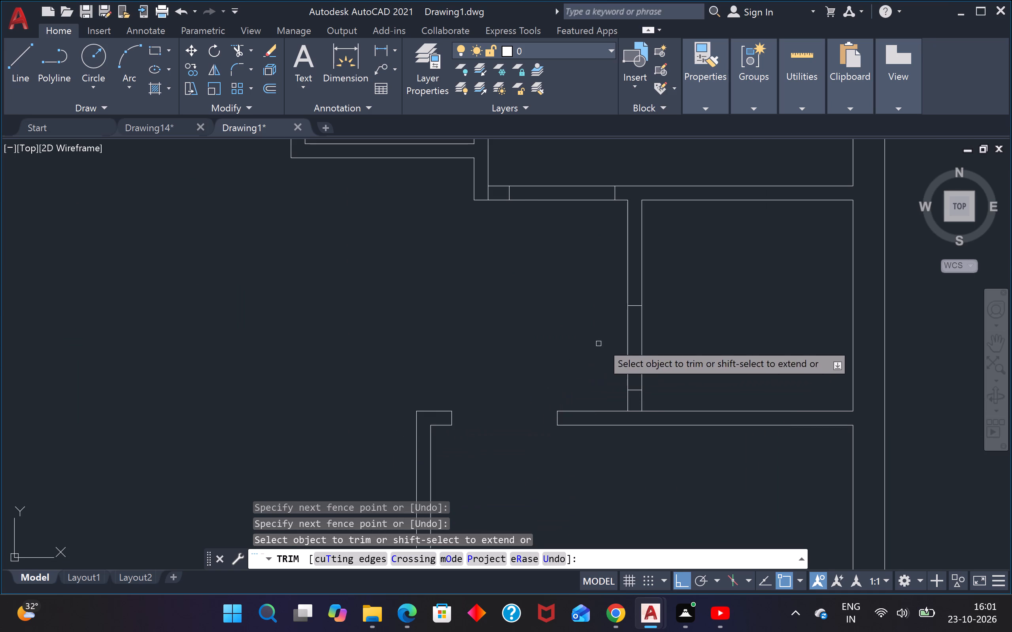
Trim the door opening in the small right room's side partition and the line across its junction with the wall below.
{"action": "left_click", "coordinate": [602, 342]}
{"action": "left_click", "coordinate": [658, 333]}
{"action": "scroll", "coordinate": [626, 405], "scroll_direction": "up", "scroll_amount": 3}
{"action": "left_click", "coordinate": [660, 403]}
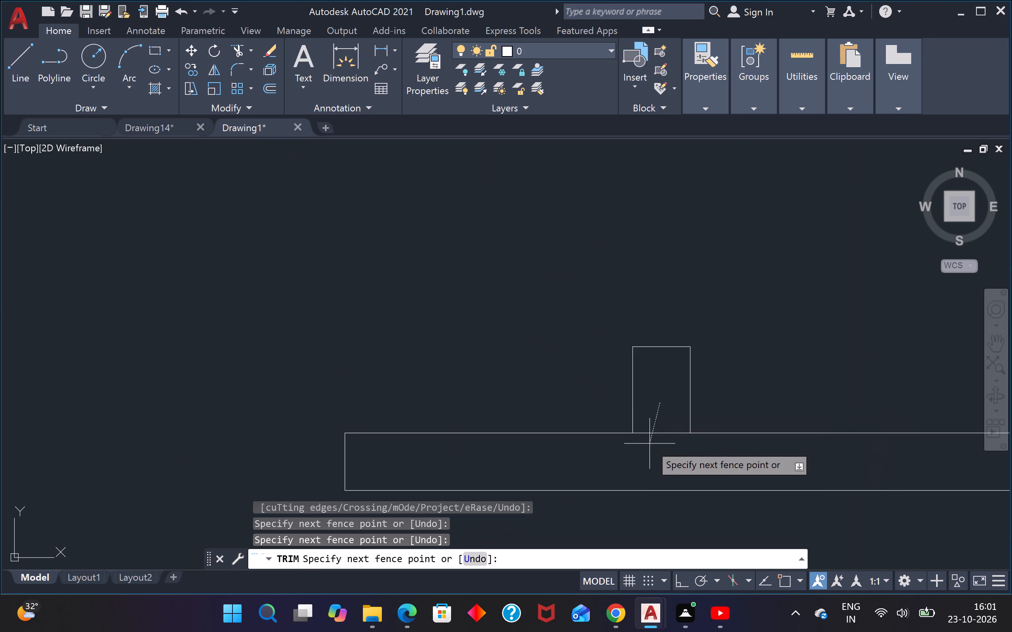
{"action": "left_click", "coordinate": [649, 445]}
Trim the door opening in the upper-right room's bottom wall and the leftover line at the adjoining wall corner.
{"action": "scroll", "coordinate": [649, 421], "scroll_direction": "down", "scroll_amount": 4}
{"action": "left_click_drag", "start_coordinate": [615, 264], "coordinate": [615, 270]}
{"action": "left_click_drag", "start_coordinate": [601, 325], "coordinate": [605, 324]}
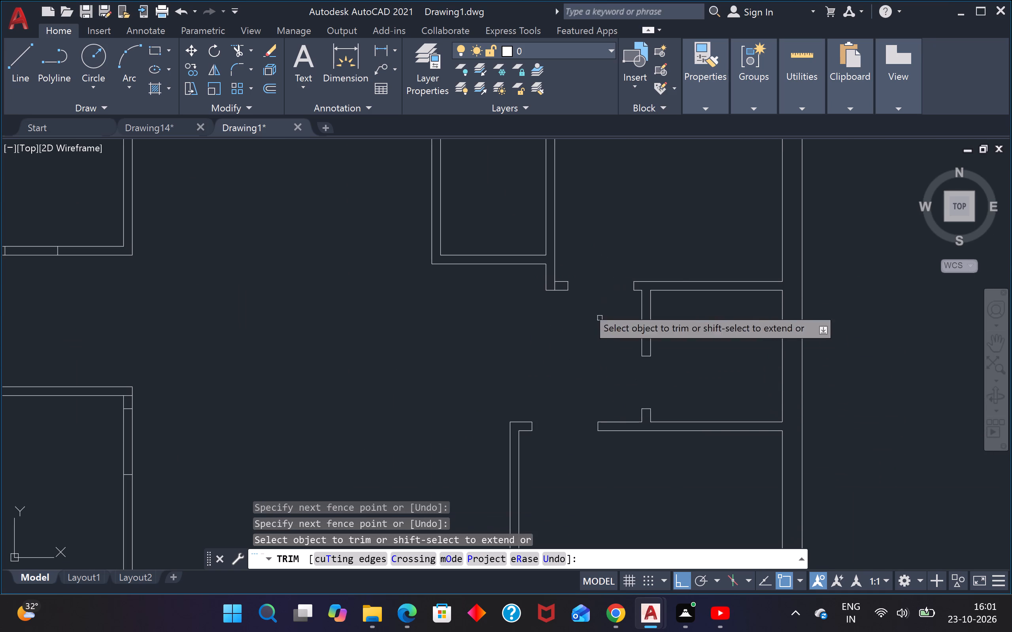
{"action": "scroll", "coordinate": [550, 283], "scroll_direction": "up", "scroll_amount": 4}
{"action": "left_click", "coordinate": [571, 297]}
{"action": "left_click", "coordinate": [623, 293]}
{"action": "scroll", "coordinate": [620, 292], "scroll_direction": "down", "scroll_amount": 4}
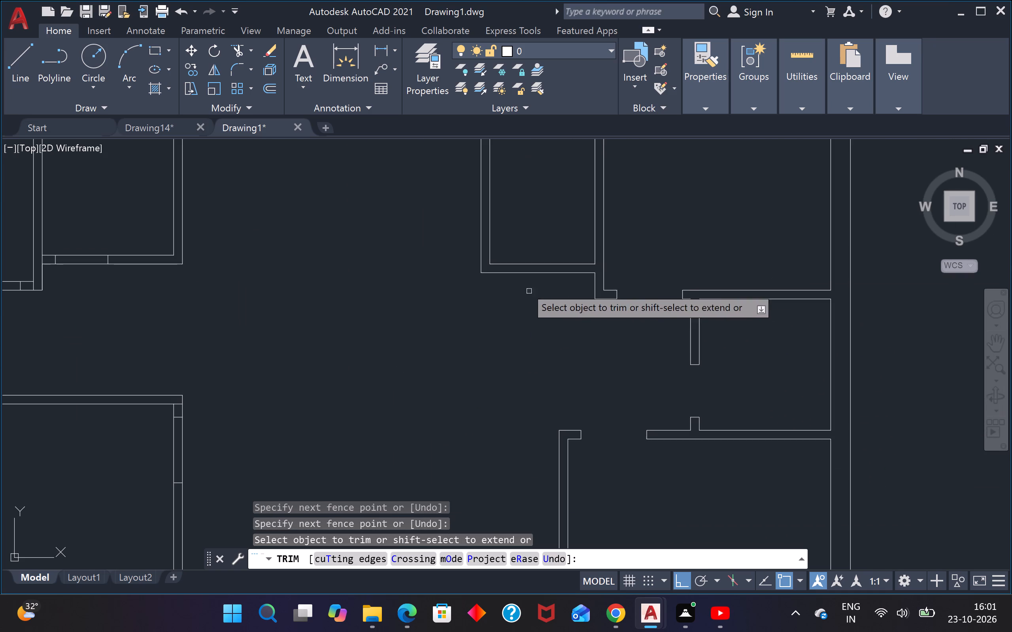
Trim the door opening in the narrow upper-left room's bottom wall and the line across its junction with the side partition.
{"action": "scroll", "coordinate": [508, 274], "scroll_direction": "down", "scroll_amount": 3}
{"action": "scroll", "coordinate": [394, 288], "scroll_direction": "up", "scroll_amount": 4}
{"action": "left_click", "coordinate": [442, 209]}
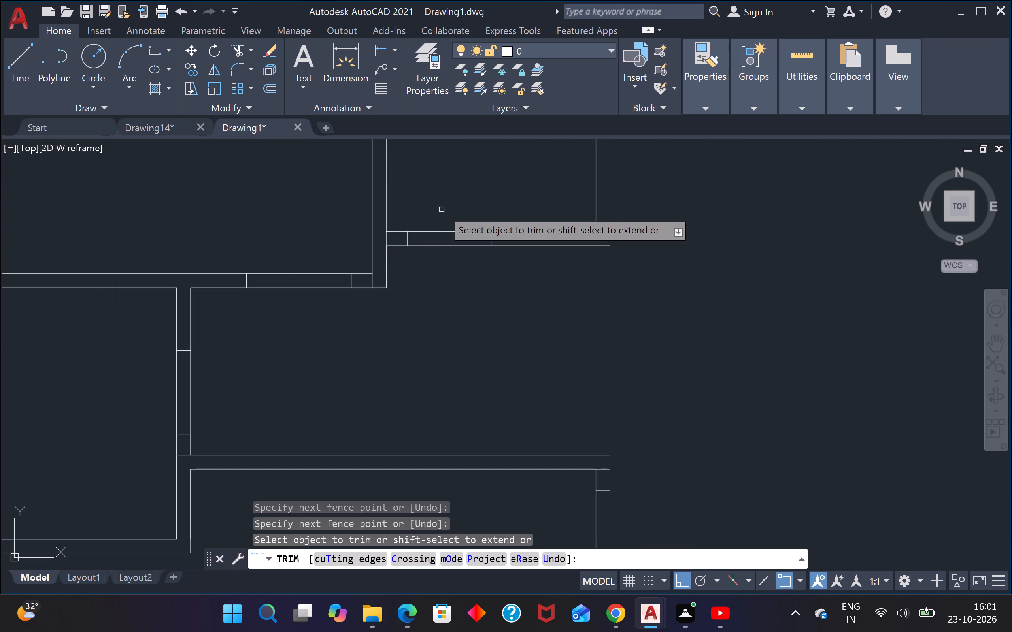
{"action": "left_click", "coordinate": [446, 279]}
{"action": "scroll", "coordinate": [400, 238], "scroll_direction": "up", "scroll_amount": 4}
{"action": "left_click", "coordinate": [385, 233]}
{"action": "left_click", "coordinate": [270, 250]}
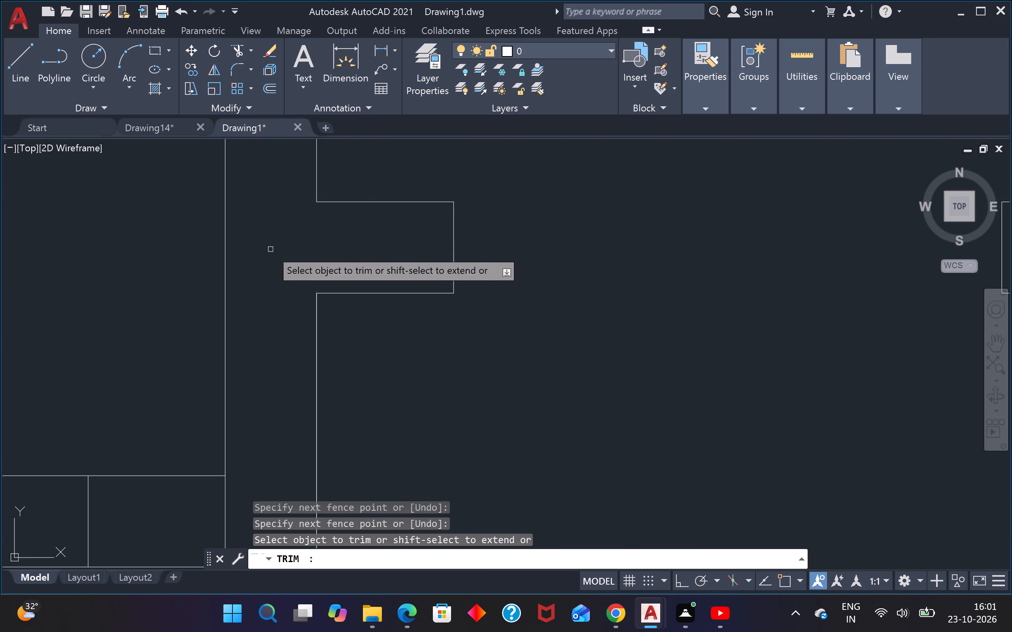
Trim the door opening in the upper-left room's bottom wall and the leftover line at the partition corner.
{"action": "scroll", "coordinate": [289, 235], "scroll_direction": "down", "scroll_amount": 4}
{"action": "scroll", "coordinate": [211, 278], "scroll_direction": "up", "scroll_amount": 2}
{"action": "left_click", "coordinate": [224, 228]}
{"action": "left_click_drag", "start_coordinate": [192, 345], "coordinate": [204, 340]}
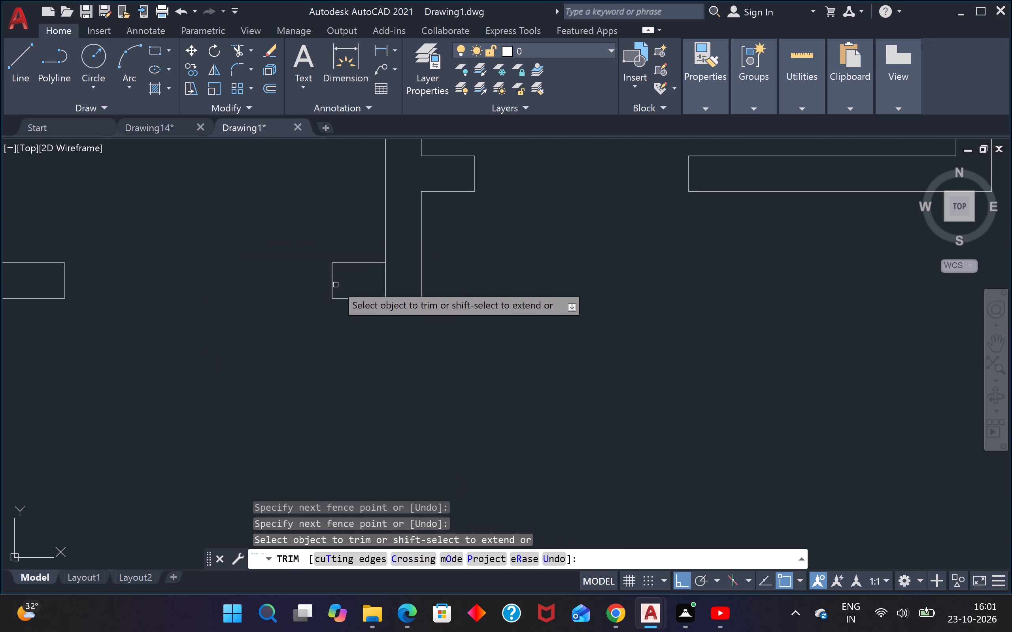
{"action": "scroll", "coordinate": [349, 282], "scroll_direction": "up", "scroll_amount": 2}
{"action": "left_click_drag", "start_coordinate": [354, 282], "coordinate": [364, 282]}
{"action": "left_click_drag", "start_coordinate": [476, 260], "coordinate": [468, 260]}
{"action": "left_click_drag", "start_coordinate": [364, 278], "coordinate": [378, 276]}
{"action": "scroll", "coordinate": [406, 252], "scroll_direction": "down", "scroll_amount": 4}
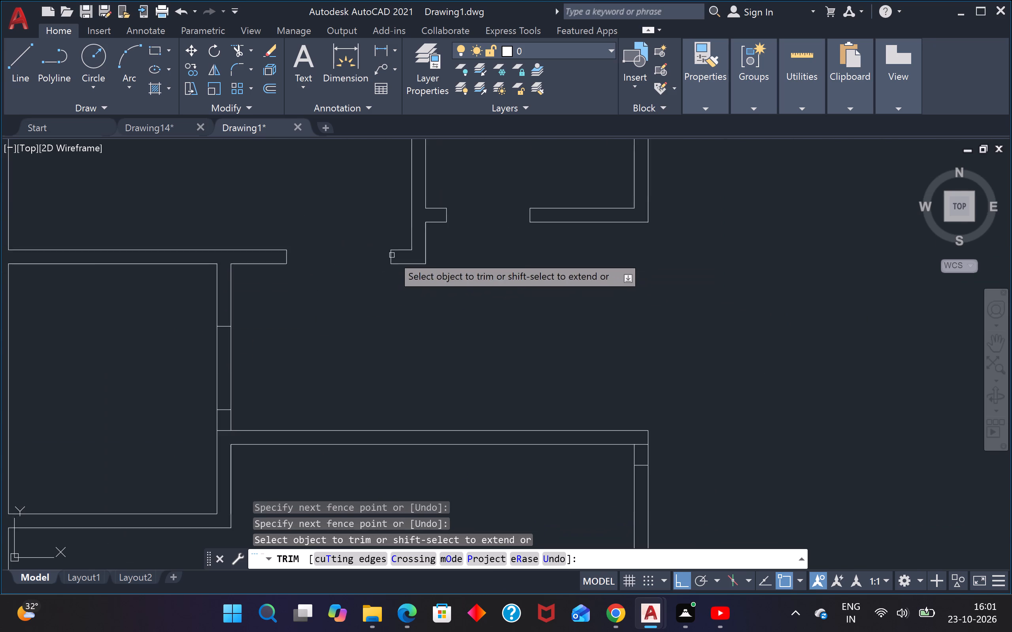
Trim the door opening in the small left room's side partition and the line across its junction with the wall below.
{"action": "scroll", "coordinate": [392, 255], "scroll_direction": "down", "scroll_amount": 3}
{"action": "scroll", "coordinate": [332, 288], "scroll_direction": "up", "scroll_amount": 4}
{"action": "left_click_drag", "start_coordinate": [371, 283], "coordinate": [389, 282]}
{"action": "left_click", "coordinate": [561, 279]}
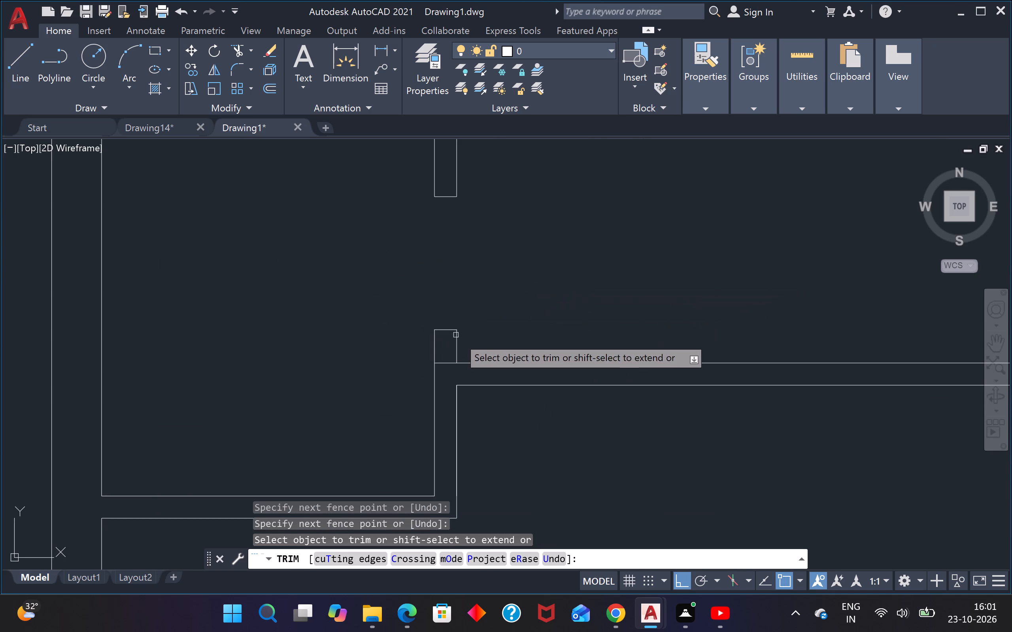
{"action": "scroll", "coordinate": [458, 346], "scroll_direction": "up", "scroll_amount": 3}
{"action": "left_click", "coordinate": [431, 361]}
{"action": "left_click", "coordinate": [425, 414]}
{"action": "scroll", "coordinate": [448, 362], "scroll_direction": "down", "scroll_amount": 4}
Trim the door opening in the lower-left room's right wall and the leftover line at its upper corner.
{"action": "scroll", "coordinate": [599, 370], "scroll_direction": "down", "scroll_amount": 3}
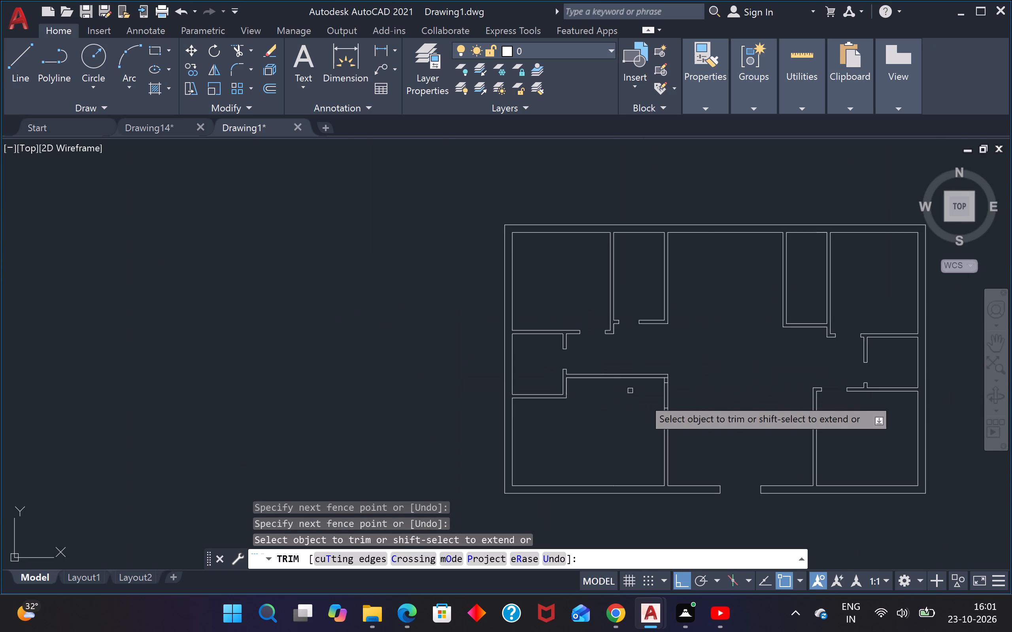
{"action": "scroll", "coordinate": [650, 400], "scroll_direction": "up", "scroll_amount": 3}
{"action": "left_click", "coordinate": [658, 396]}
{"action": "left_click", "coordinate": [742, 370]}
{"action": "scroll", "coordinate": [709, 312], "scroll_direction": "up", "scroll_amount": 4}
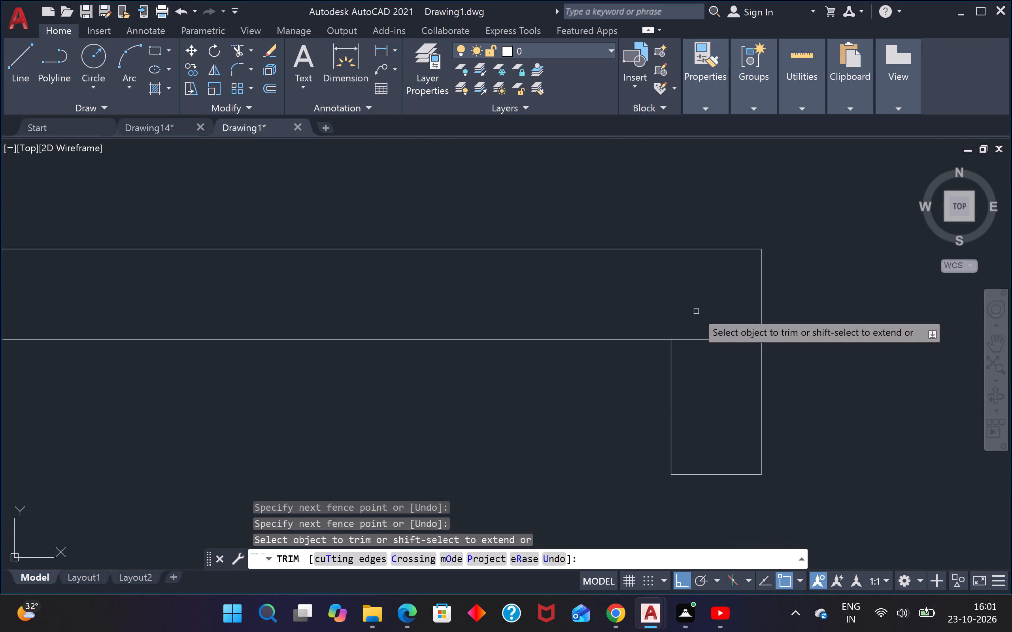
{"action": "left_click", "coordinate": [696, 311]}
{"action": "left_click", "coordinate": [714, 364]}
{"action": "scroll", "coordinate": [718, 349], "scroll_direction": "down", "scroll_amount": 8}
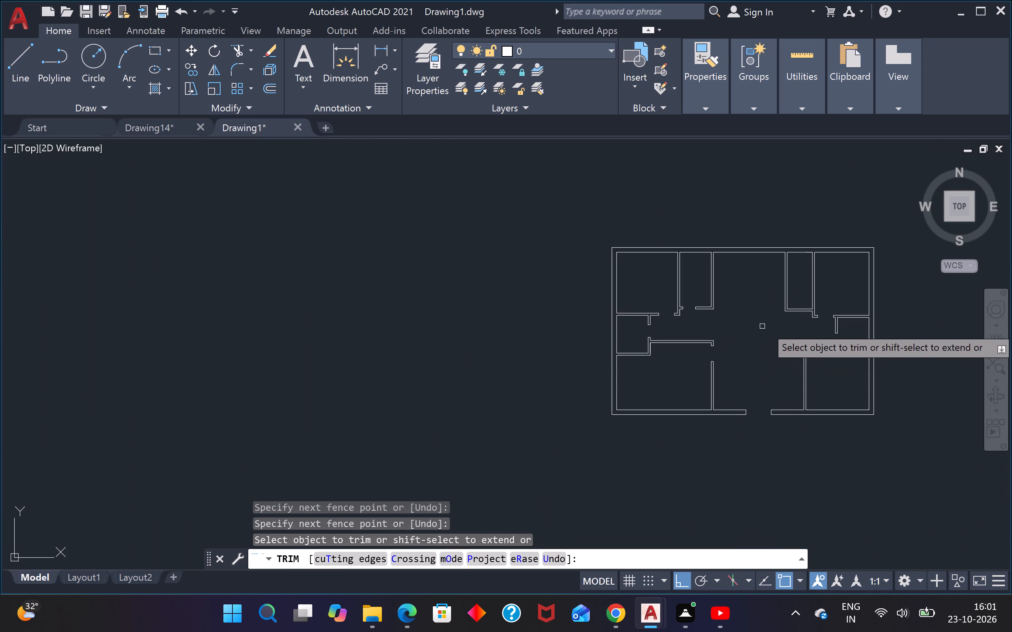
{"action": "middle_click_drag", "start_coordinate": [766, 326], "coordinate": [610, 350]}
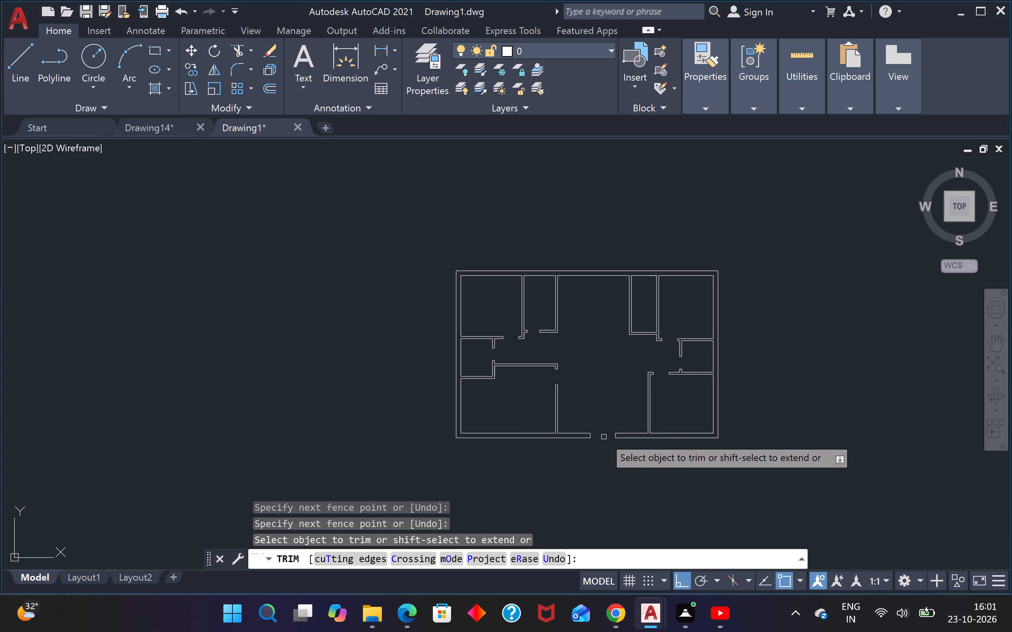
{"action": "scroll", "coordinate": [604, 436], "scroll_direction": "up", "scroll_amount": 2}
{"action": "scroll", "coordinate": [604, 436], "scroll_direction": "down", "scroll_amount": 2}
{"action": "scroll", "coordinate": [608, 430], "scroll_direction": "up", "scroll_amount": 1}
{"action": "key", "text": "Escape"}
{"action": "key", "text": "Escape"}
{"action": "key", "text": "Escape"}
{"action": "key", "text": "Escape"}
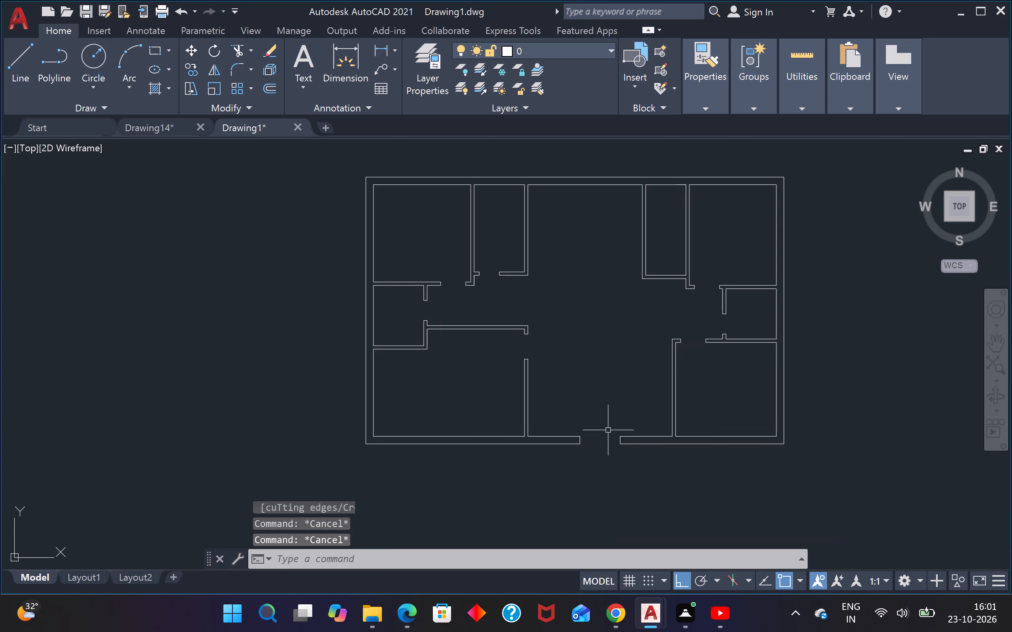
{"action": "scroll", "coordinate": [610, 385], "scroll_direction": "down", "scroll_amount": 2}
{"action": "scroll", "coordinate": [609, 378], "scroll_direction": "up", "scroll_amount": 1}
{"action": "key", "text": "Escape"}
{"action": "scroll", "coordinate": [609, 380], "scroll_direction": "up", "scroll_amount": 1}
{"action": "key", "text": "Escape"}
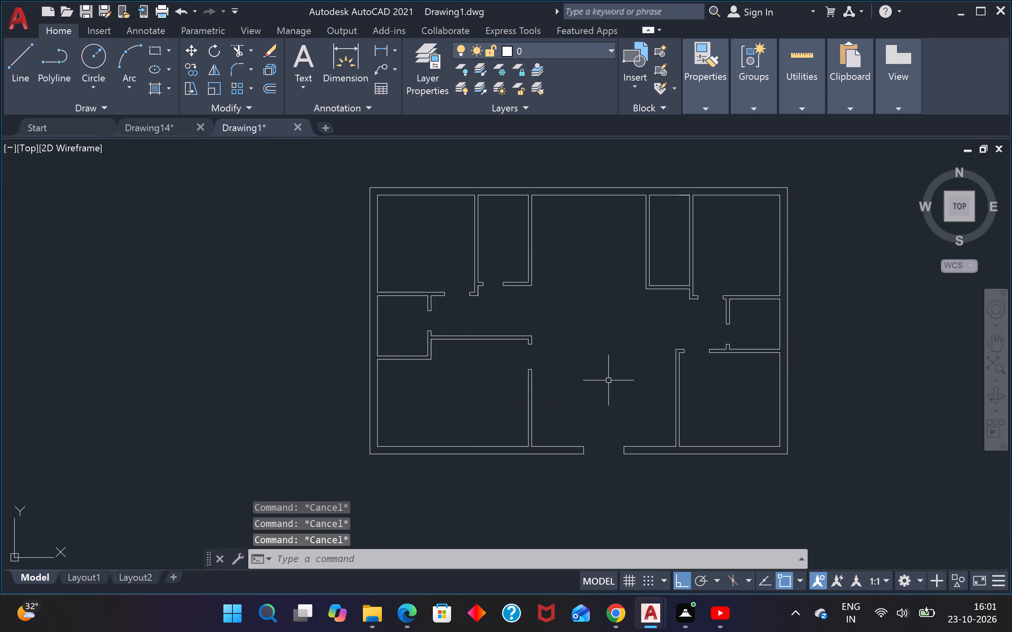
Draw a 4' by 9" rectangle in the empty space left of the floor plan.
{"action": "type", "text": "rec"}
{"action": "key", "text": "space"}
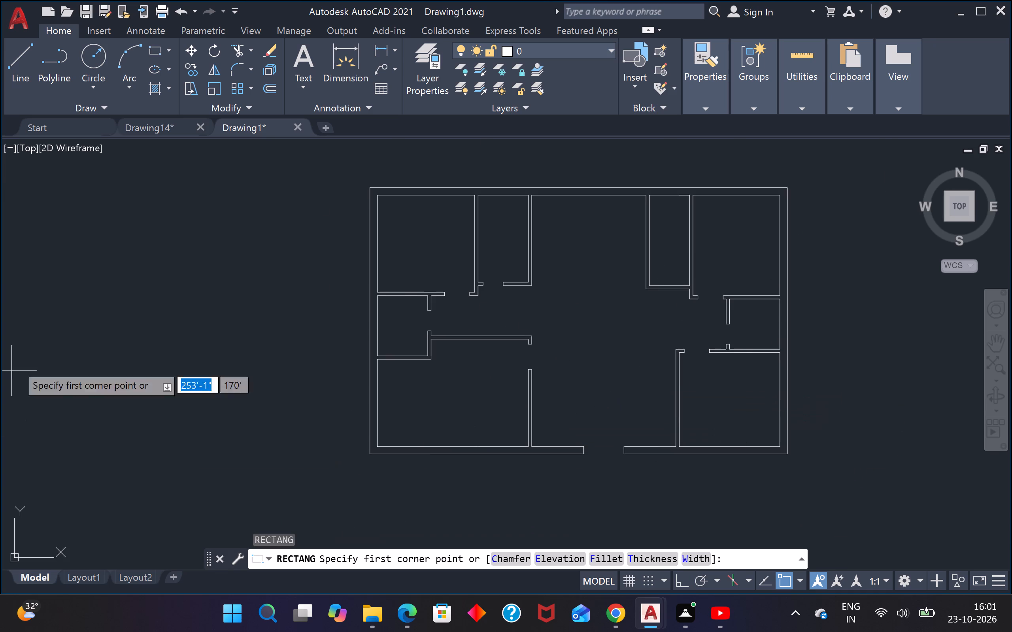
{"action": "left_click", "coordinate": [62, 253]}
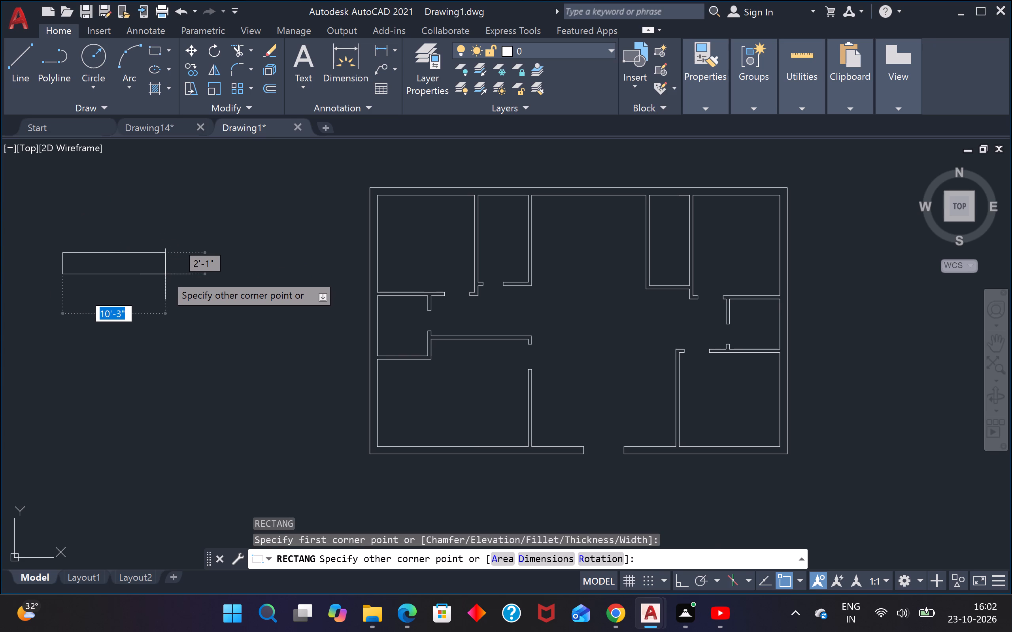
{"action": "type", "text": "4'"}
{"action": "key", "text": "Tab"}
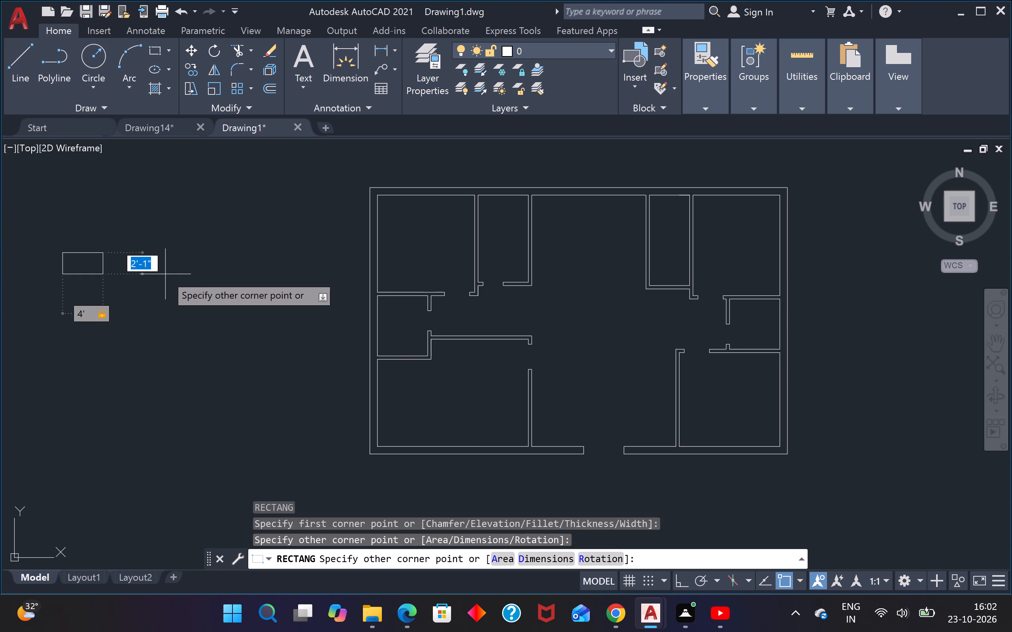
{"action": "type", "text": "9\""}
{"action": "key", "text": "Return"}
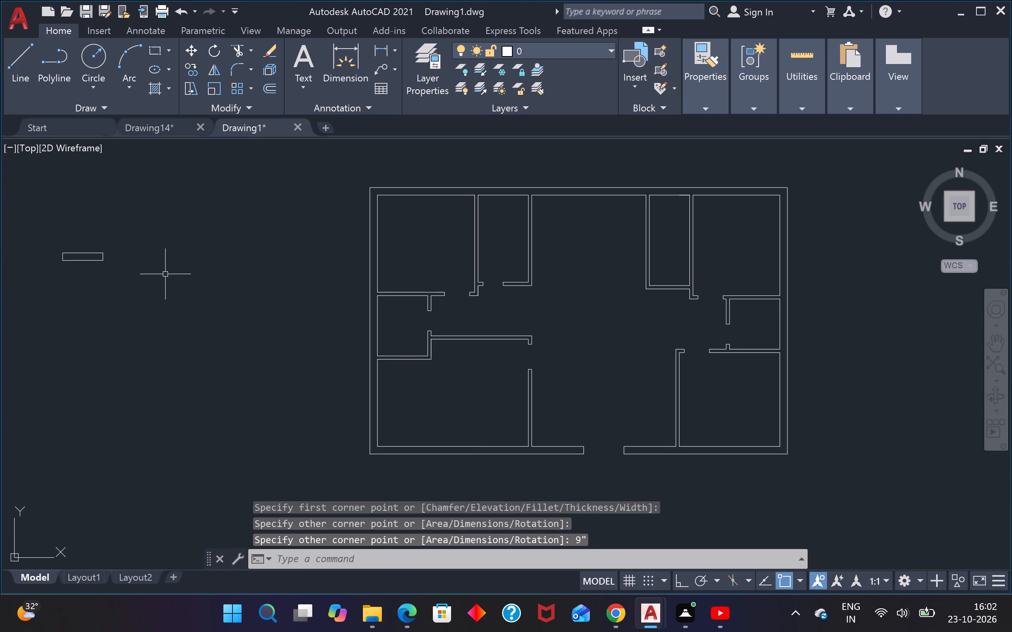
Draw a 2' by 9" rectangle between the 4' rectangle and the floor plan.
{"action": "type", "text": "rec"}
{"action": "key", "text": "space"}
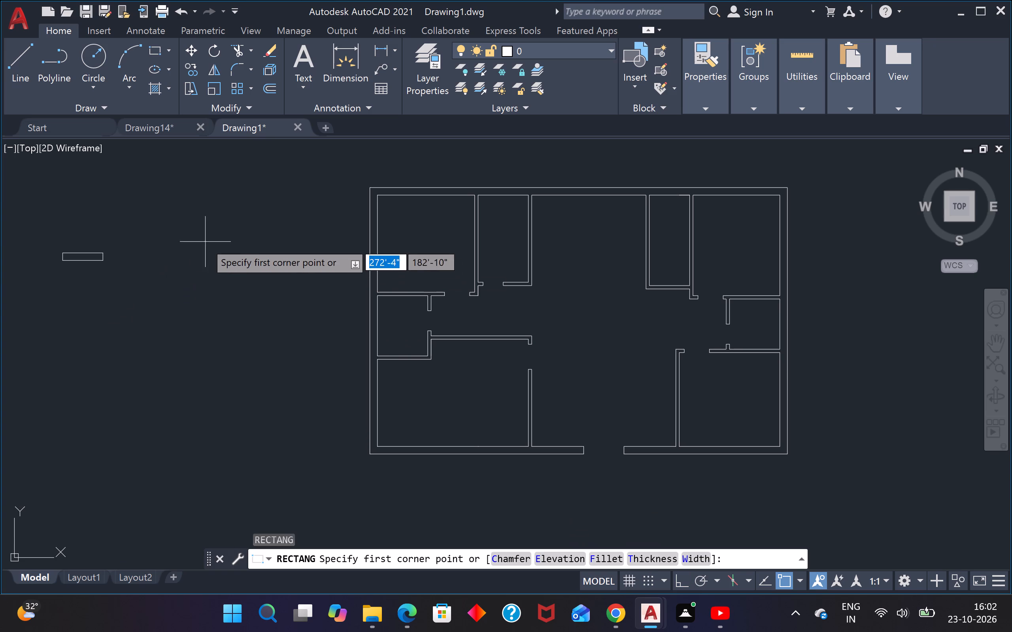
{"action": "left_click", "coordinate": [141, 253]}
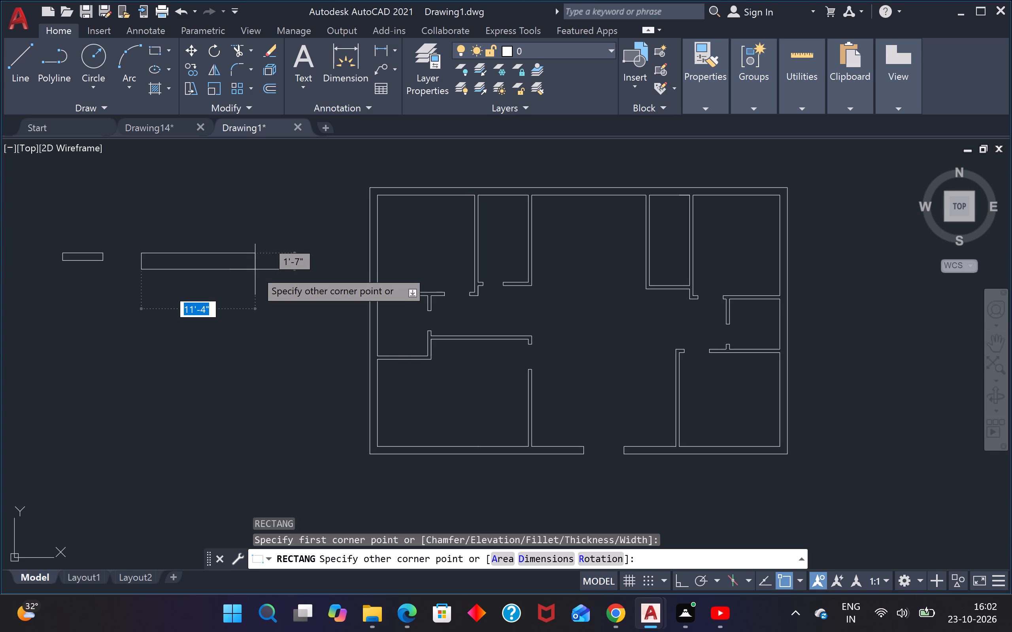
{"action": "type", "text": "2'"}
{"action": "key", "text": "Tab"}
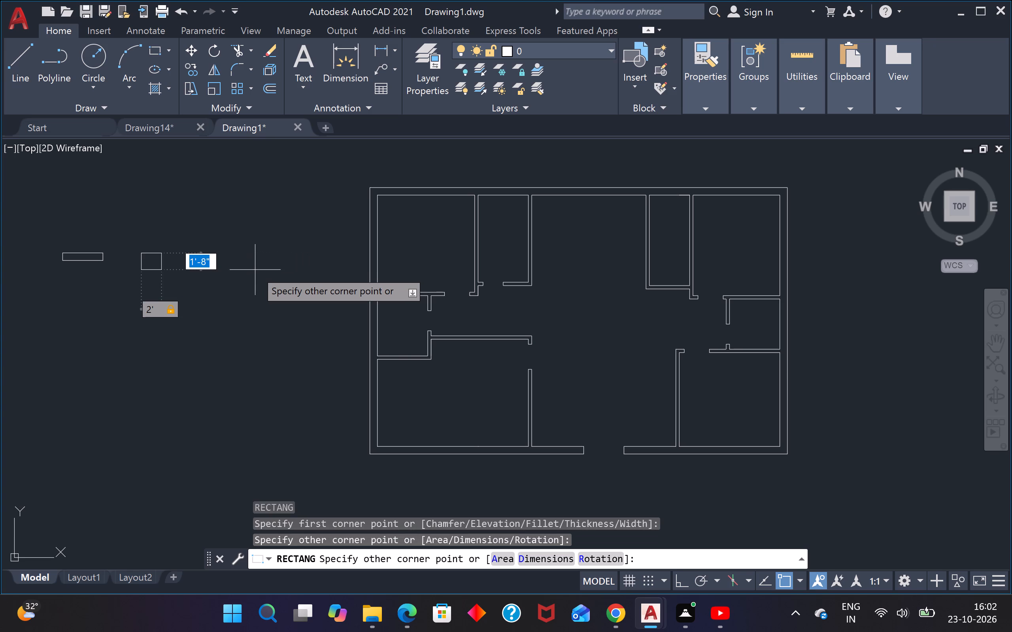
{"action": "type", "text": "9\""}
{"action": "key", "text": "Return"}
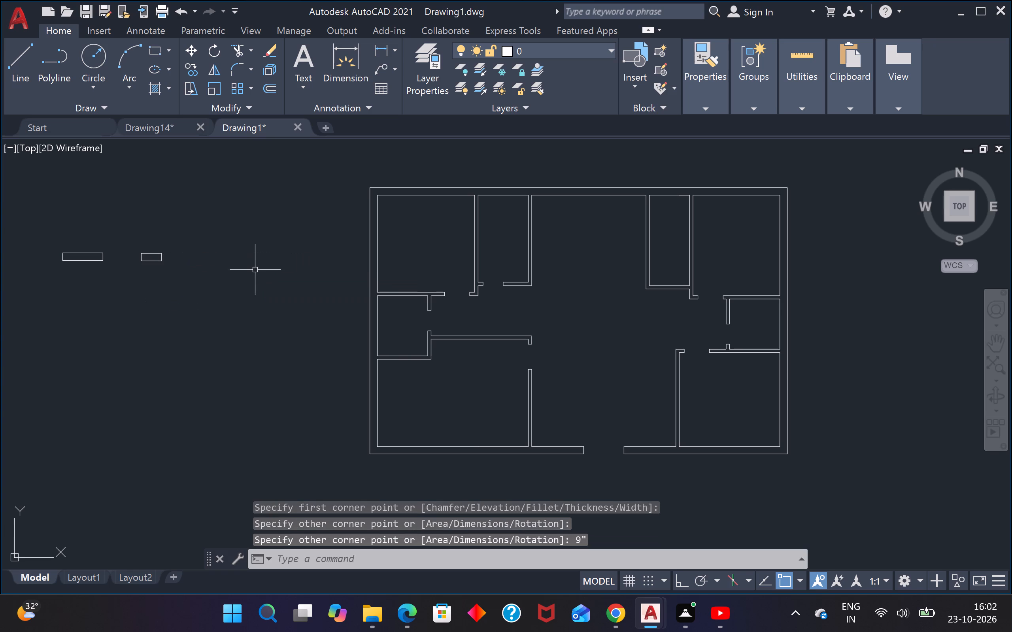
{"action": "key", "text": "Escape"}
{"action": "key", "text": "Escape"}
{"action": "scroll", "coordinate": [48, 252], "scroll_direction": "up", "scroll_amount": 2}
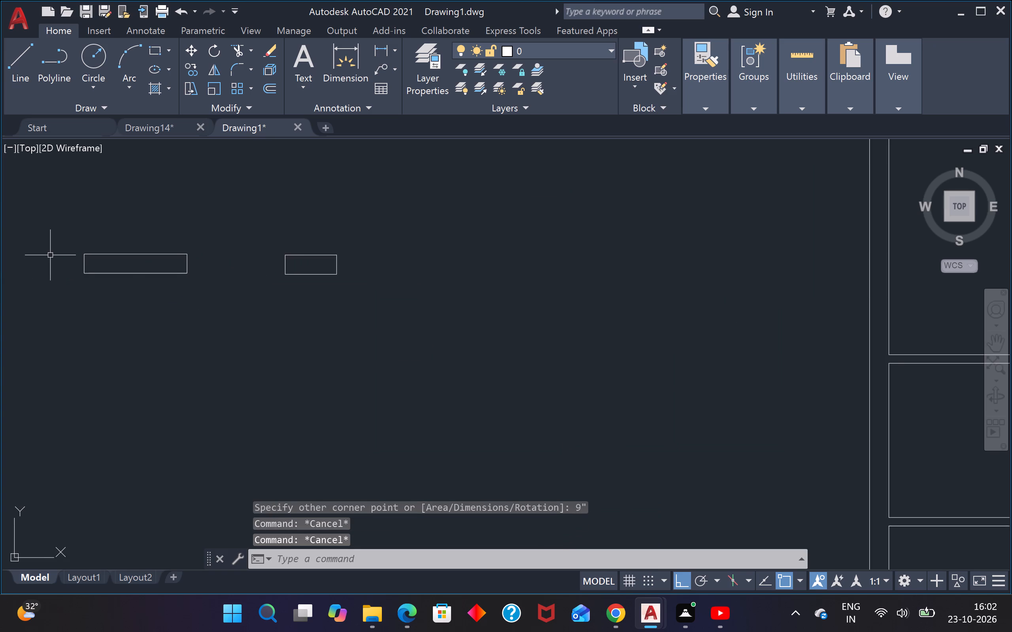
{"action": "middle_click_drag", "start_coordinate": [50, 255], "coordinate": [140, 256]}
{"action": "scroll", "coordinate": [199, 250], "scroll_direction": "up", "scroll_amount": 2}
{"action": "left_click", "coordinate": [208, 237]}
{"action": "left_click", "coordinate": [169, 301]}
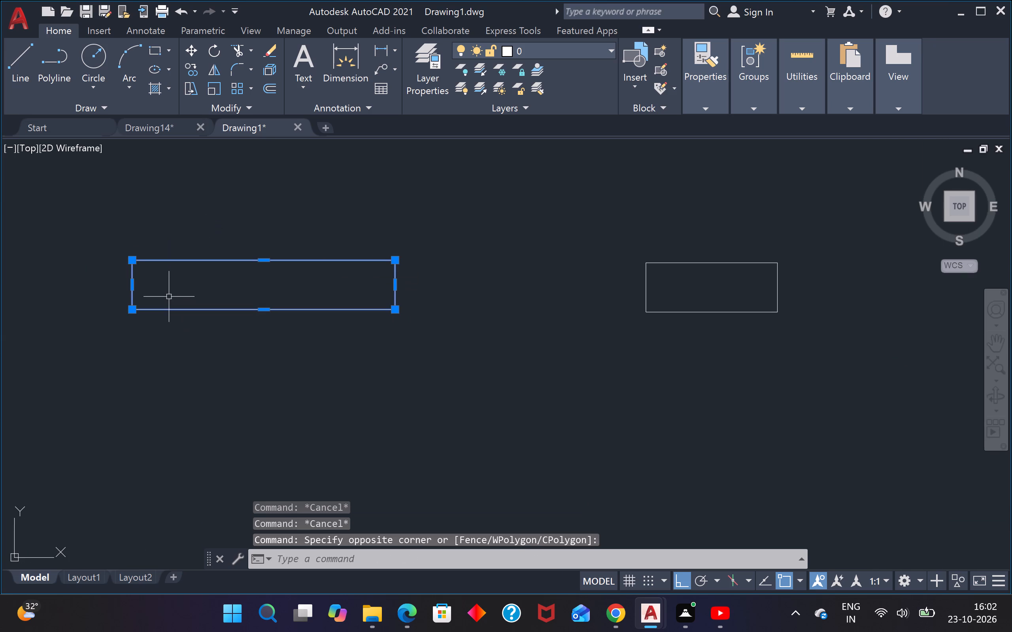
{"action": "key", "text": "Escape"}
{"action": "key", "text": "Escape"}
Draw a horizontal line from the midpoint of the 4' rectangle's left edge to just beyond its right edge.
{"action": "type", "text": "l"}
{"action": "key", "text": "space"}
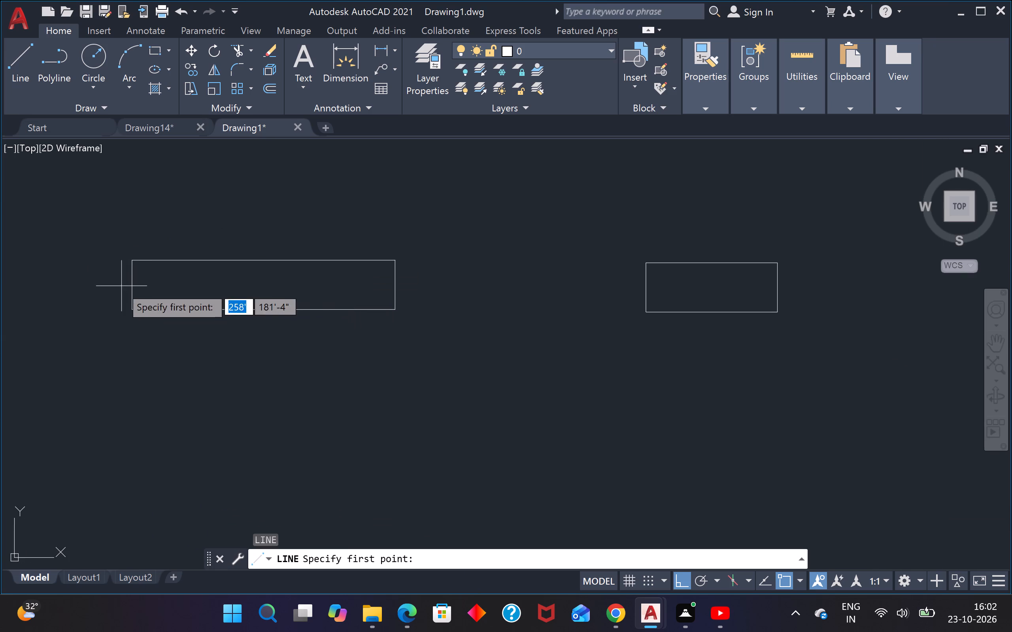
{"action": "left_click", "coordinate": [131, 286]}
{"action": "left_click", "coordinate": [435, 304]}
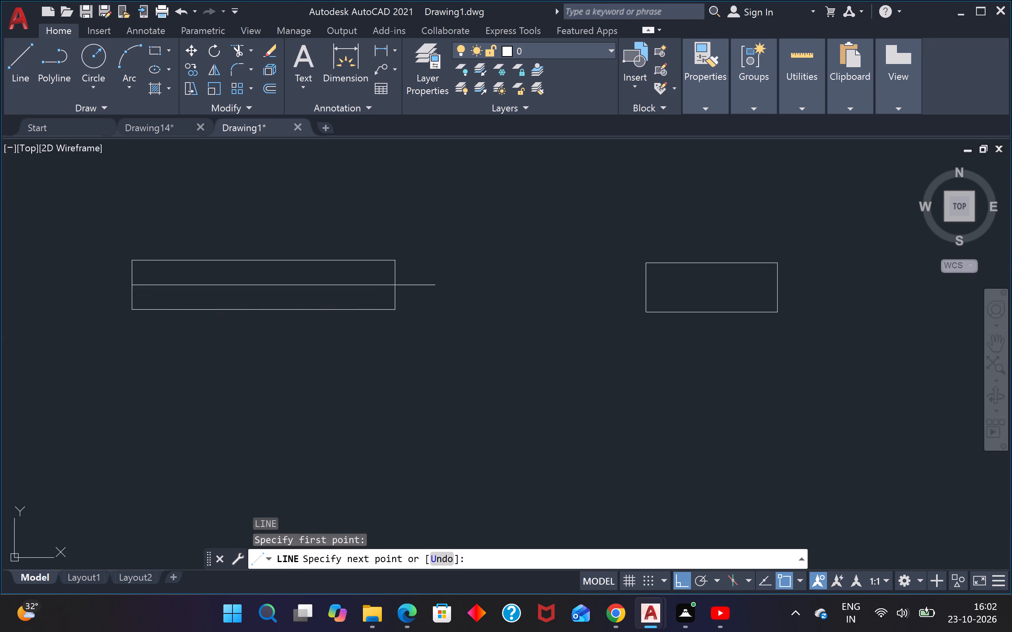
{"action": "key", "text": "grave"}
{"action": "key", "text": "Escape"}
{"action": "key", "text": "space"}
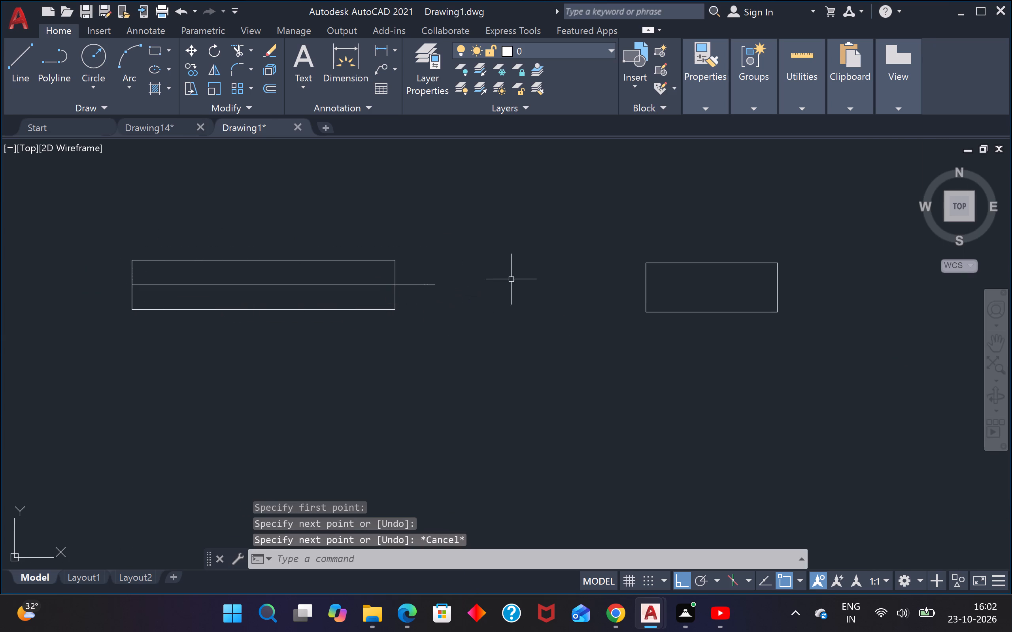
Draw a horizontal line from the midpoint of the 2' rectangle's left edge to just beyond its right edge.
{"action": "key", "text": "space"}
{"action": "left_click_drag", "start_coordinate": [647, 290], "coordinate": [648, 290]}
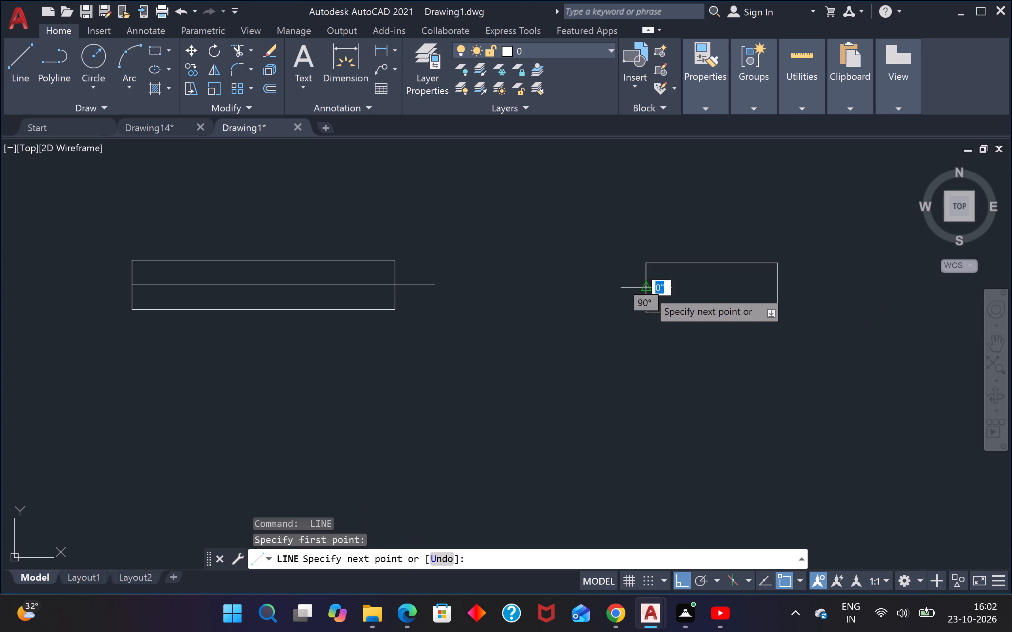
{"action": "left_click_drag", "start_coordinate": [648, 290], "coordinate": [652, 290]}
{"action": "left_click", "coordinate": [837, 276]}
{"action": "key", "text": "Escape"}
Trim the centre-line ends that overhang the right edges of the 4' and 2' rectangles.
{"action": "key", "text": "t"}
{"action": "type", "text": "r"}
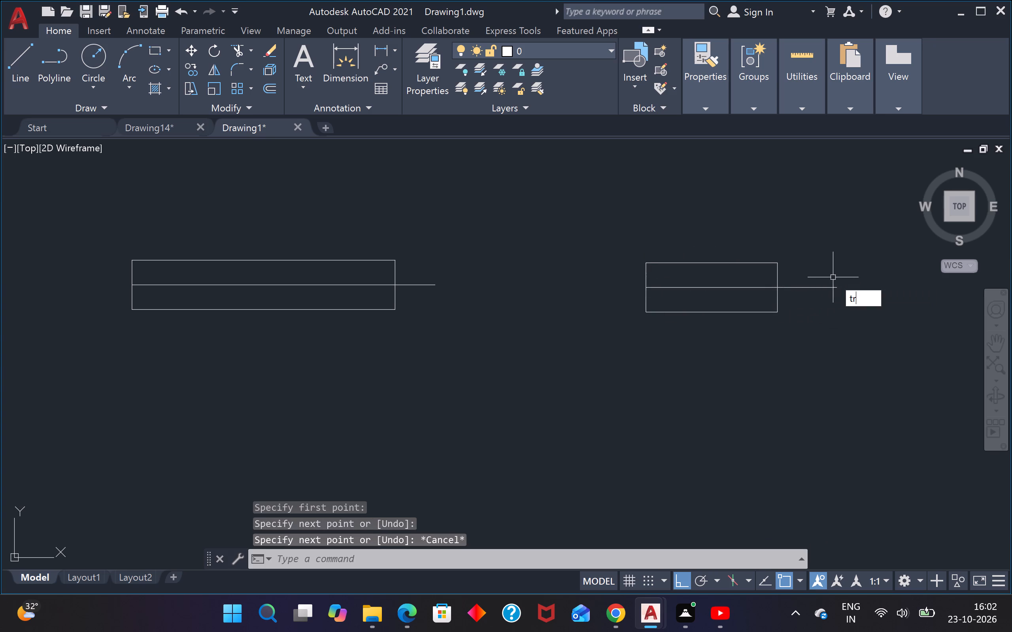
{"action": "key", "text": "space"}
{"action": "left_click", "coordinate": [426, 270]}
{"action": "left_click_drag", "start_coordinate": [435, 325], "coordinate": [440, 323]}
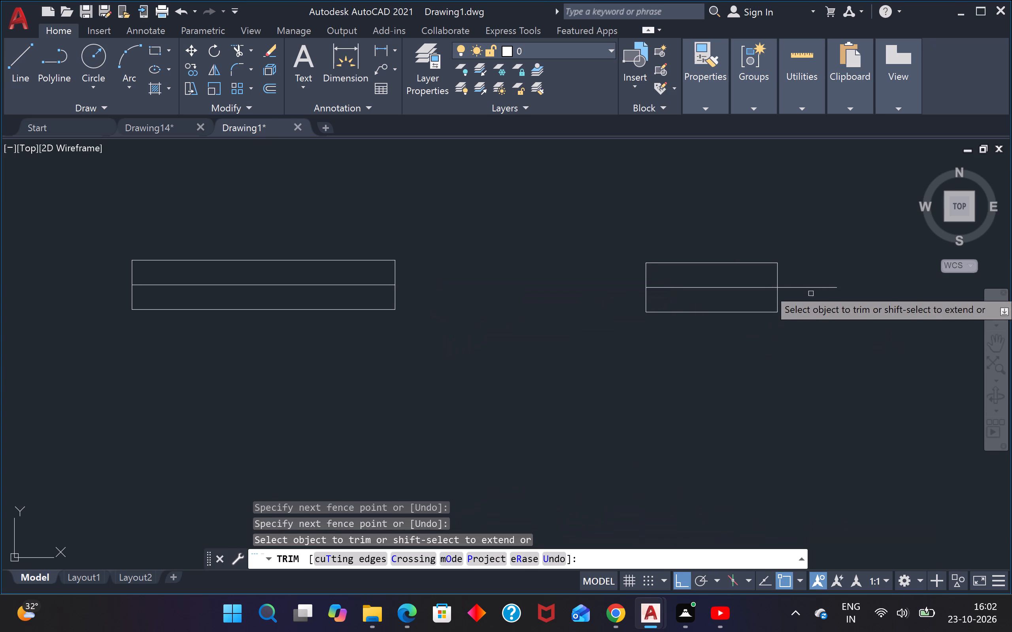
{"action": "left_click", "coordinate": [824, 267]}
{"action": "left_click", "coordinate": [805, 327]}
{"action": "key", "text": "Escape"}
Offset the 4' rectangle's centre line by 1" both above and below.
{"action": "key", "text": "o"}
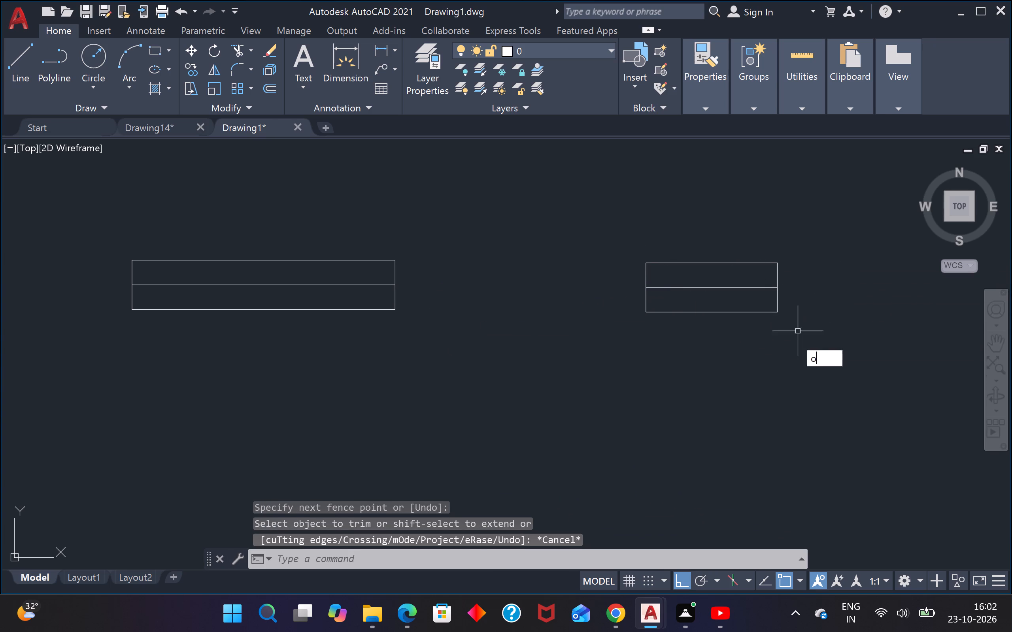
{"action": "key", "text": "space"}
{"action": "type", "text": "1\""}
{"action": "key", "text": "Return"}
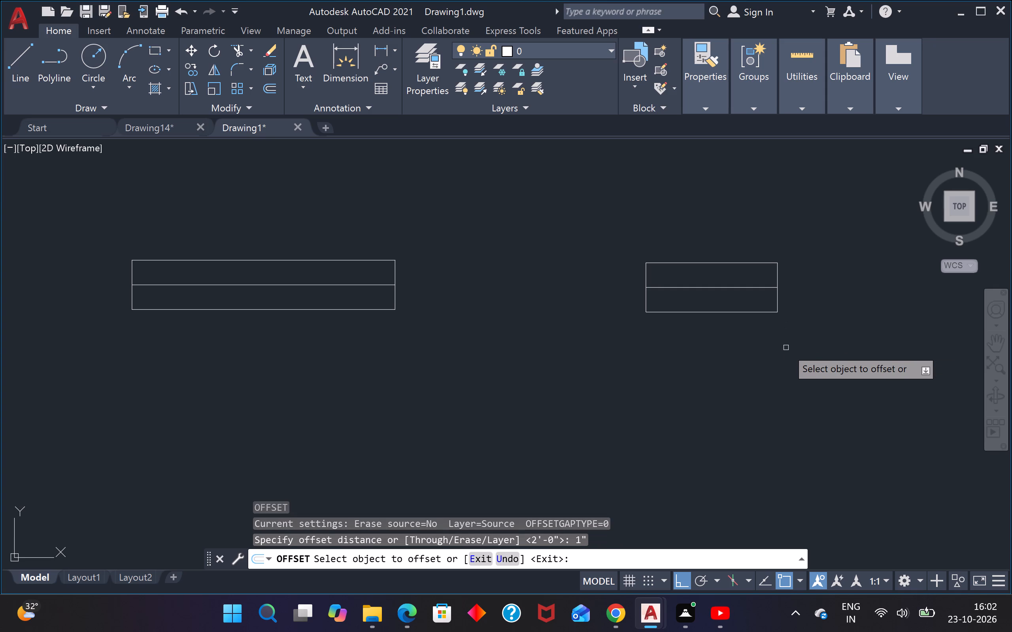
{"action": "left_click", "coordinate": [335, 283]}
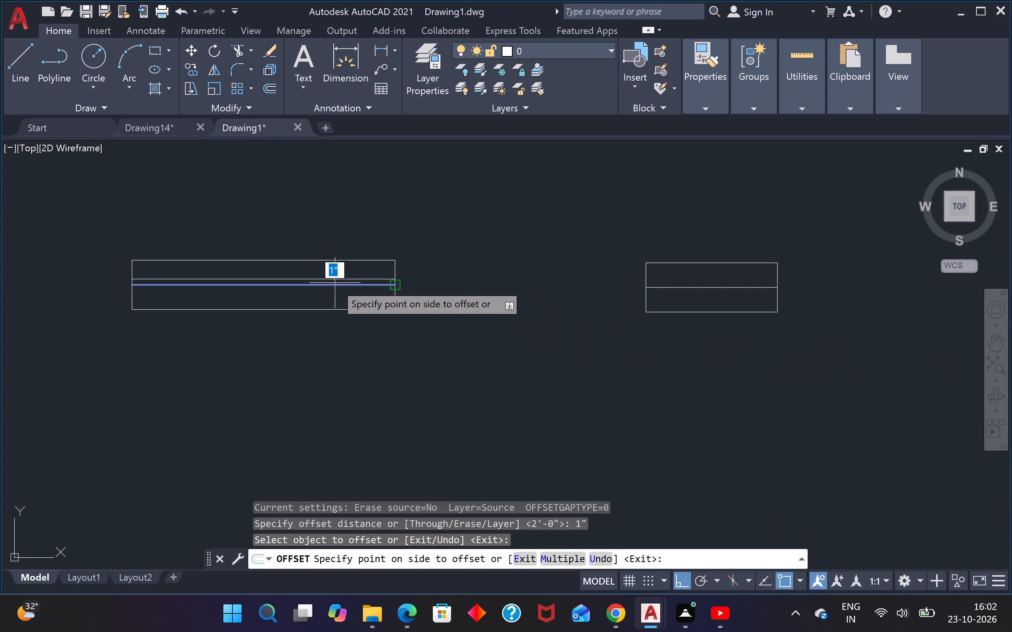
{"action": "left_click", "coordinate": [351, 235]}
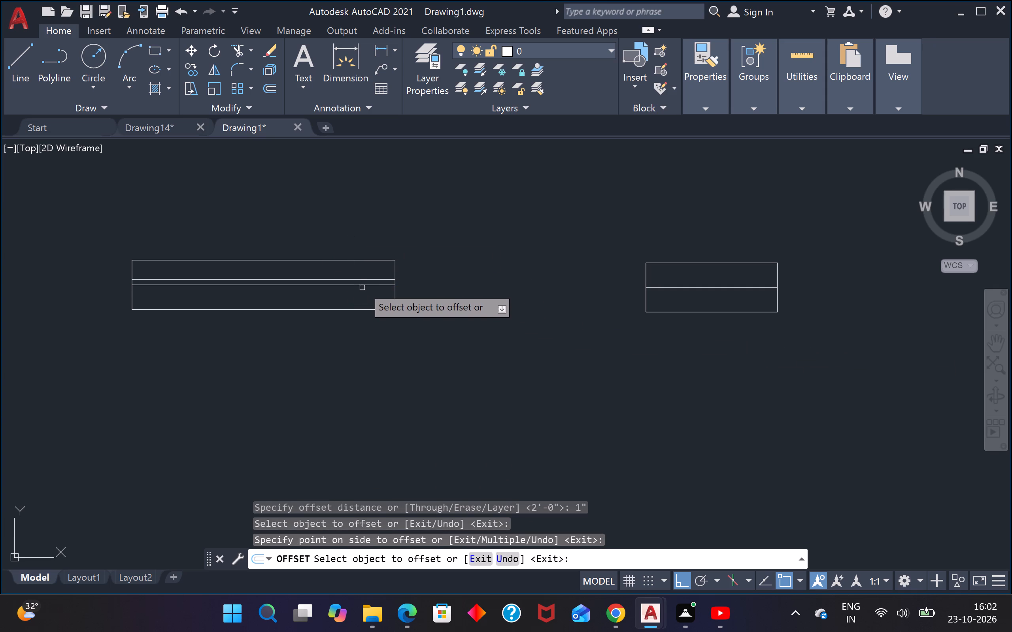
{"action": "left_click", "coordinate": [362, 285]}
{"action": "left_click", "coordinate": [366, 361]}
Offset the 2' rectangle's centre line by 1" both above and below.
{"action": "left_click_drag", "start_coordinate": [700, 287], "coordinate": [701, 282]}
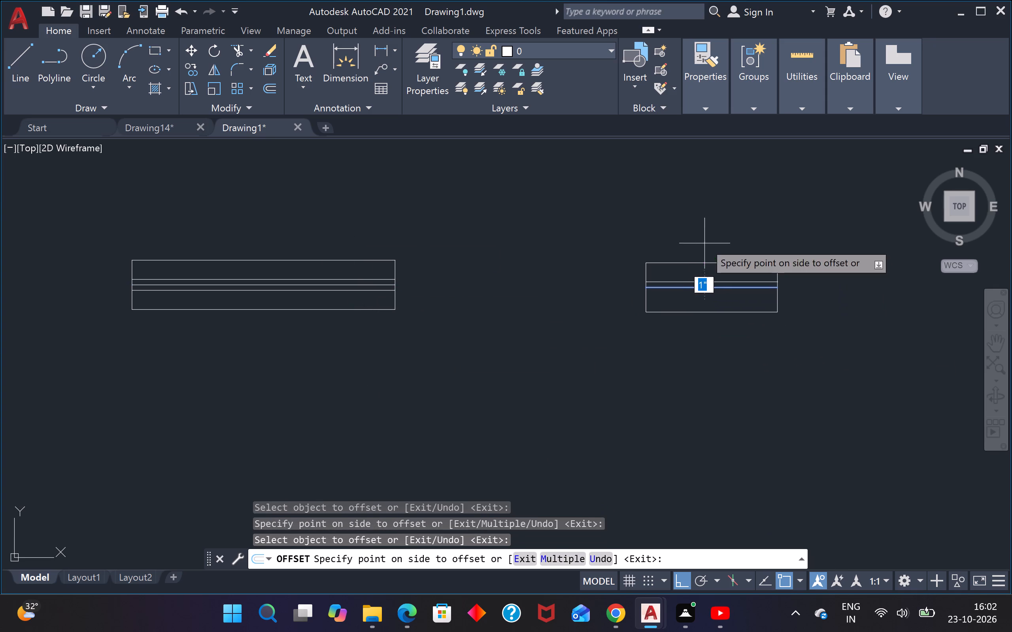
{"action": "left_click", "coordinate": [704, 242]}
{"action": "left_click", "coordinate": [697, 288]}
{"action": "left_click", "coordinate": [685, 363]}
{"action": "key", "text": "Escape"}
{"action": "key", "text": "Escape"}
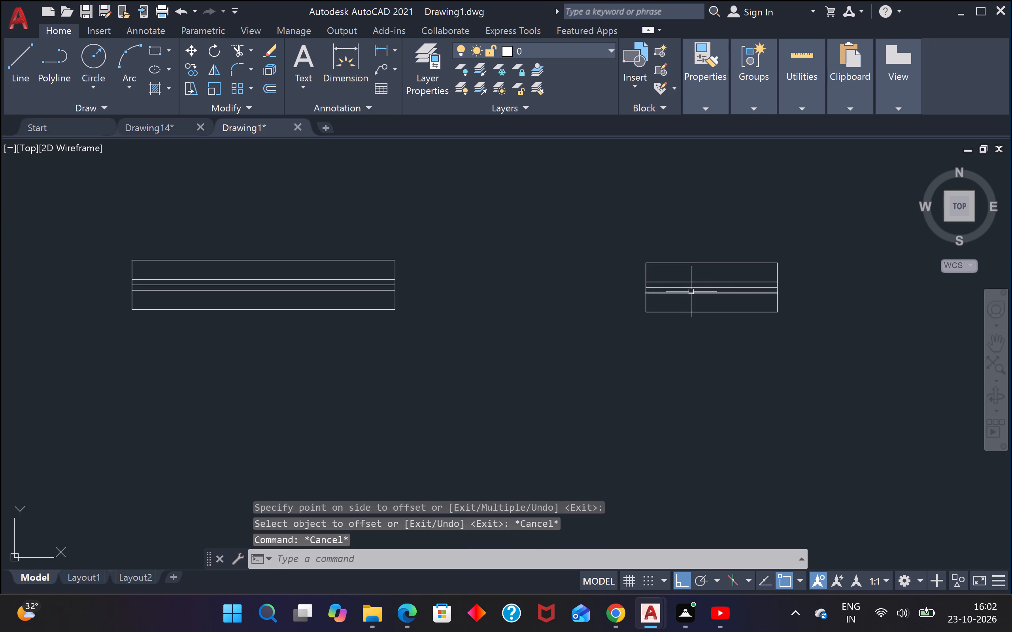
Delete the original middle line from the 2' rectangle and from the 4' rectangle.
{"action": "scroll", "coordinate": [687, 291], "scroll_direction": "up", "scroll_amount": 3}
{"action": "left_click", "coordinate": [691, 272]}
{"action": "left_click", "coordinate": [681, 278]}
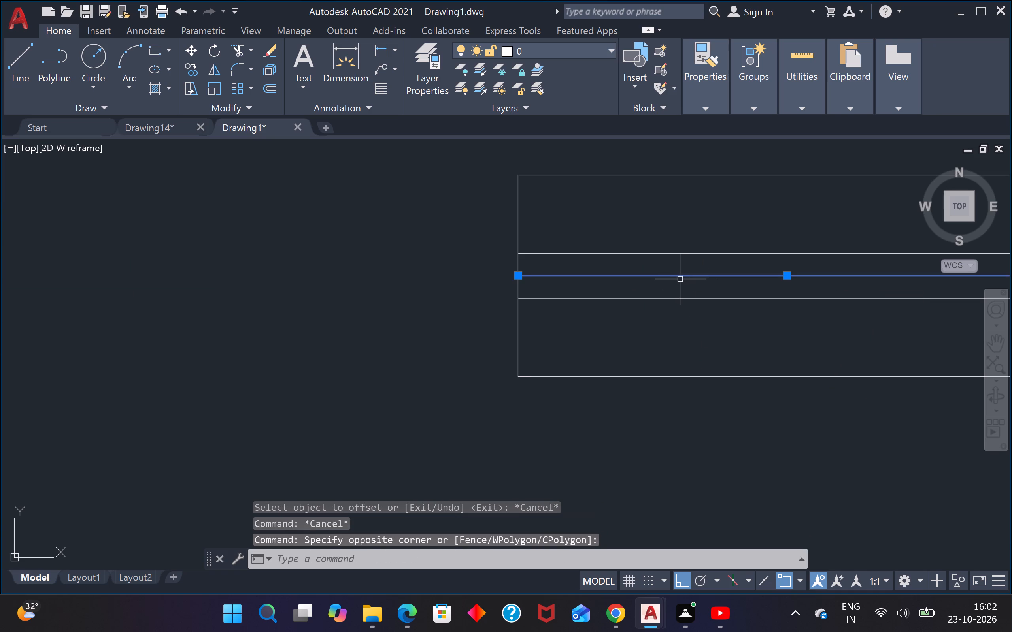
{"action": "key", "text": "Delete"}
{"action": "scroll", "coordinate": [668, 271], "scroll_direction": "down", "scroll_amount": 4}
{"action": "scroll", "coordinate": [407, 282], "scroll_direction": "up", "scroll_amount": 4}
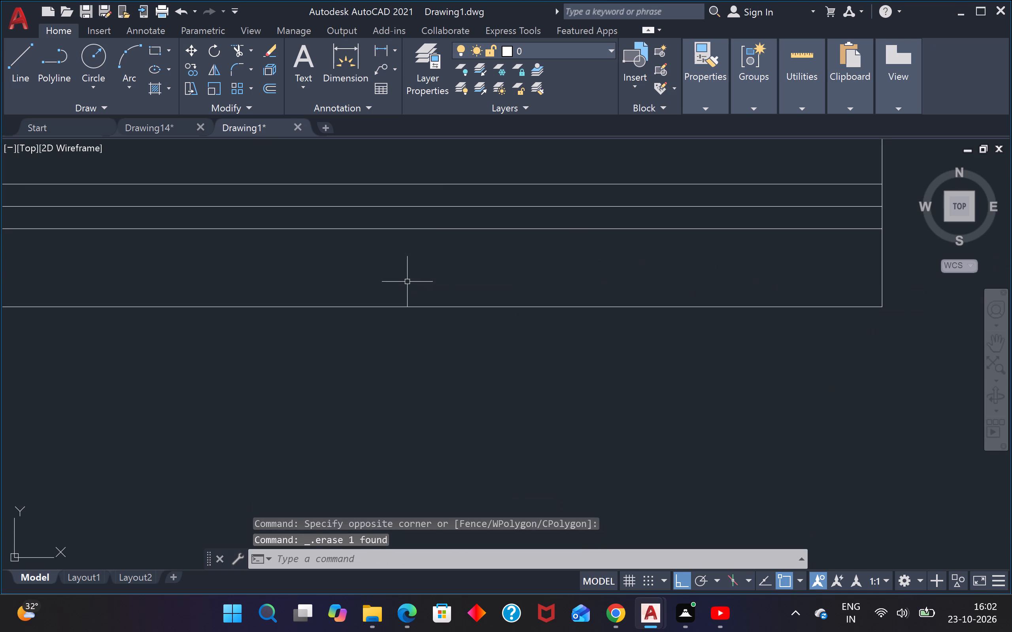
{"action": "left_click", "coordinate": [468, 202]}
{"action": "left_click", "coordinate": [457, 216]}
{"action": "key", "text": "Delete"}
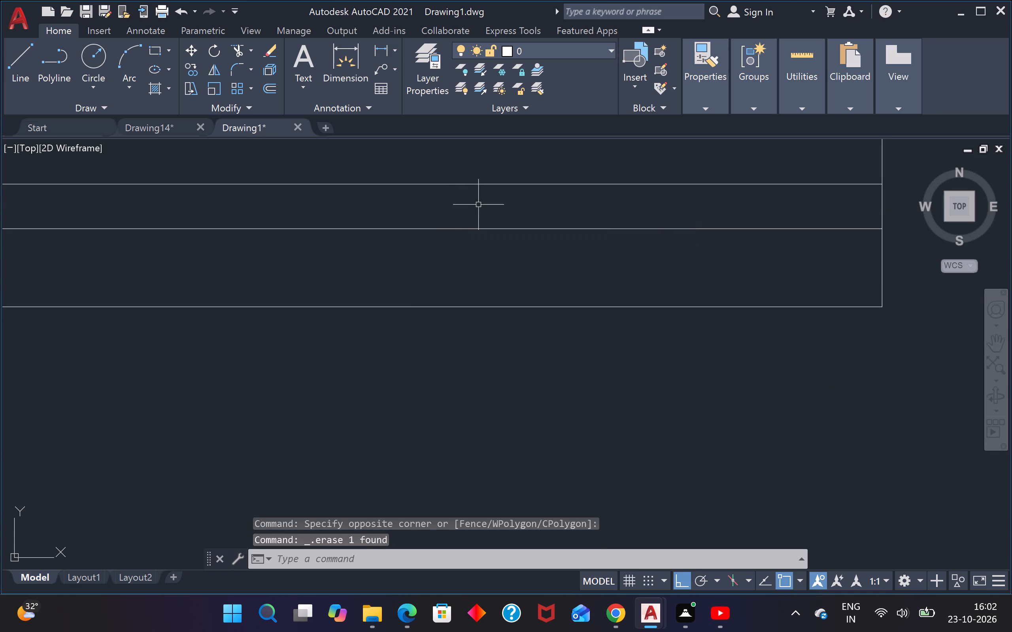
Trim away the top and bottom edges of the 4' rectangle, leaving its end lines and two inner lines.
{"action": "scroll", "coordinate": [482, 202], "scroll_direction": "down", "scroll_amount": 6}
{"action": "scroll", "coordinate": [495, 199], "scroll_direction": "up", "scroll_amount": 3}
{"action": "key", "text": "t"}
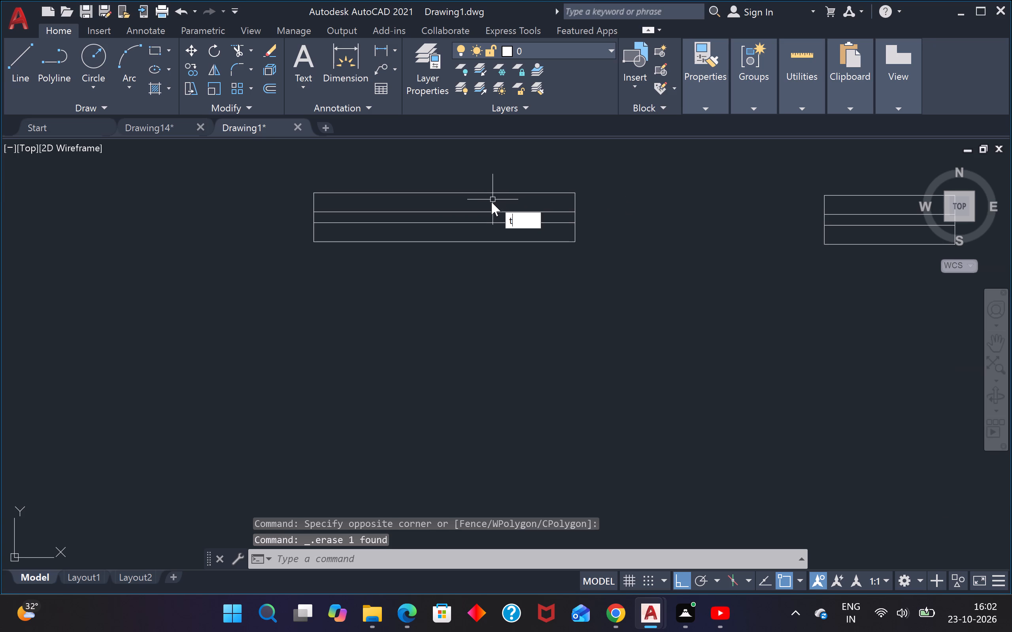
{"action": "key", "text": "r"}
{"action": "key", "text": "space"}
{"action": "left_click", "coordinate": [494, 200]}
{"action": "left_click", "coordinate": [521, 166]}
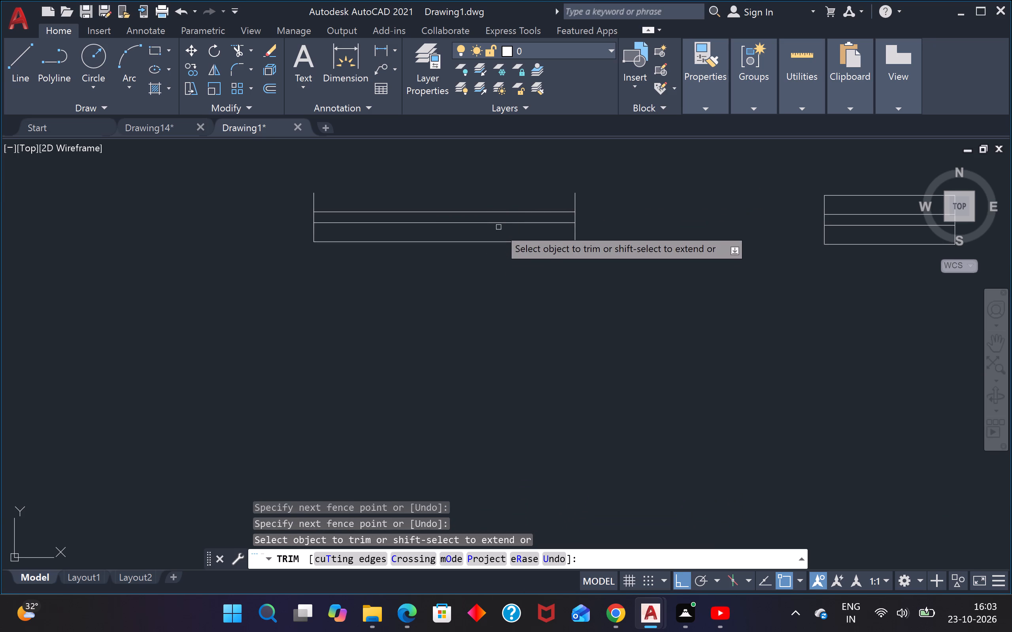
{"action": "left_click", "coordinate": [496, 234]}
{"action": "left_click", "coordinate": [505, 255]}
Trim away the top and bottom edges of the 2' rectangle, leaving its end lines and two inner lines.
{"action": "scroll", "coordinate": [538, 252], "scroll_direction": "down", "scroll_amount": 4}
{"action": "scroll", "coordinate": [632, 235], "scroll_direction": "up", "scroll_amount": 4}
{"action": "left_click", "coordinate": [637, 235]}
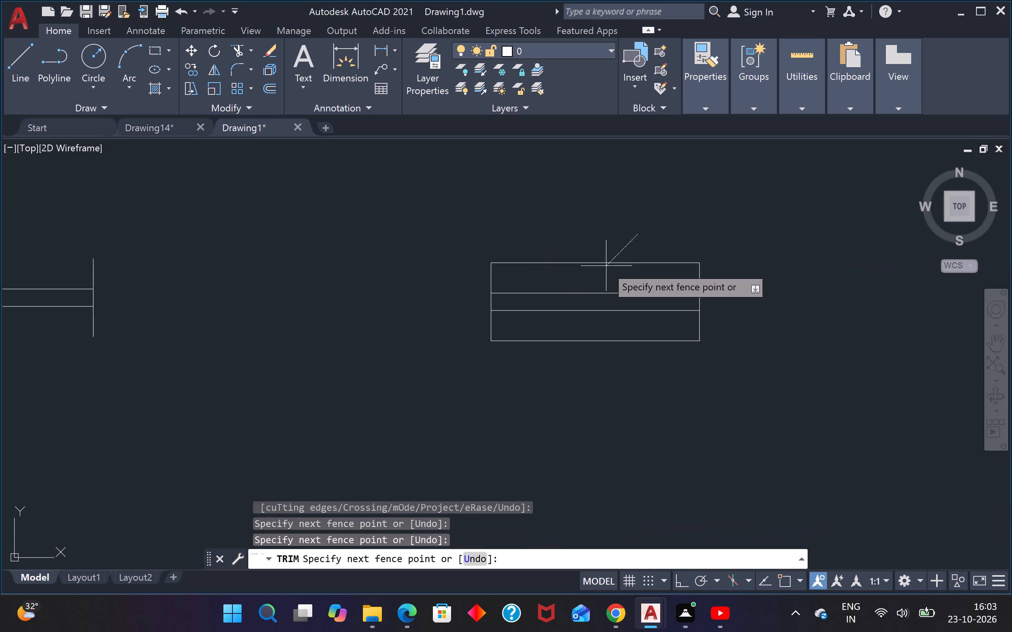
{"action": "left_click", "coordinate": [605, 265]}
{"action": "left_click", "coordinate": [578, 324]}
{"action": "left_click", "coordinate": [568, 344]}
{"action": "scroll", "coordinate": [571, 329], "scroll_direction": "down", "scroll_amount": 3}
{"action": "scroll", "coordinate": [414, 331], "scroll_direction": "down", "scroll_amount": 3}
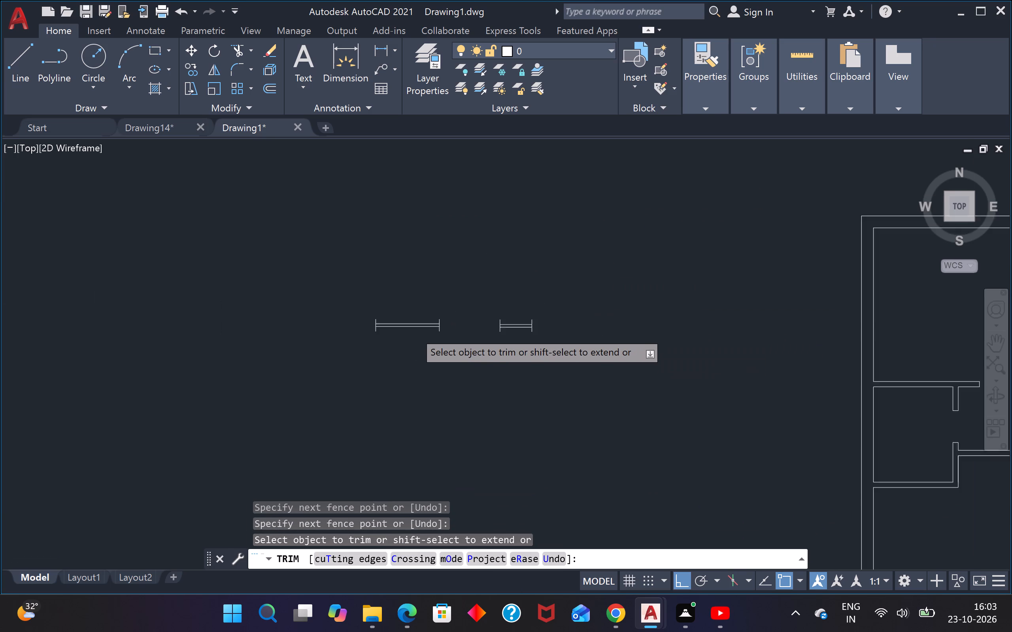
{"action": "scroll", "coordinate": [414, 331], "scroll_direction": "down", "scroll_amount": 1}
{"action": "scroll", "coordinate": [415, 330], "scroll_direction": "up", "scroll_amount": 3}
{"action": "key", "text": "Escape"}
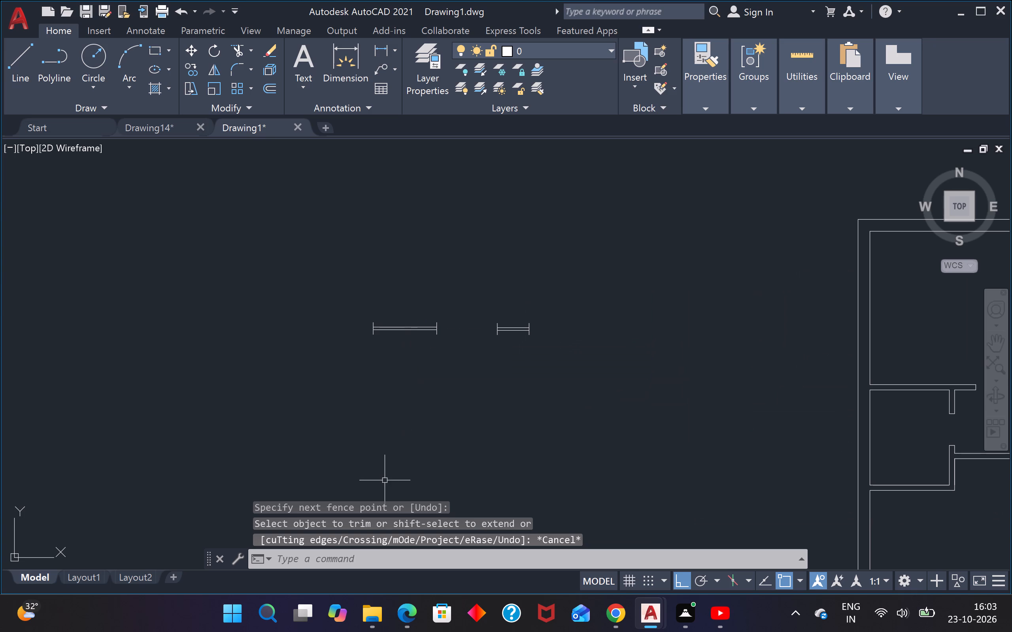
Copy the 4' window symbol by its lower-left corner into the top outer wall of the upper-left room, with Ortho off.
{"action": "left_click_drag", "start_coordinate": [472, 300], "coordinate": [457, 312]}
{"action": "left_click_drag", "start_coordinate": [261, 396], "coordinate": [276, 397]}
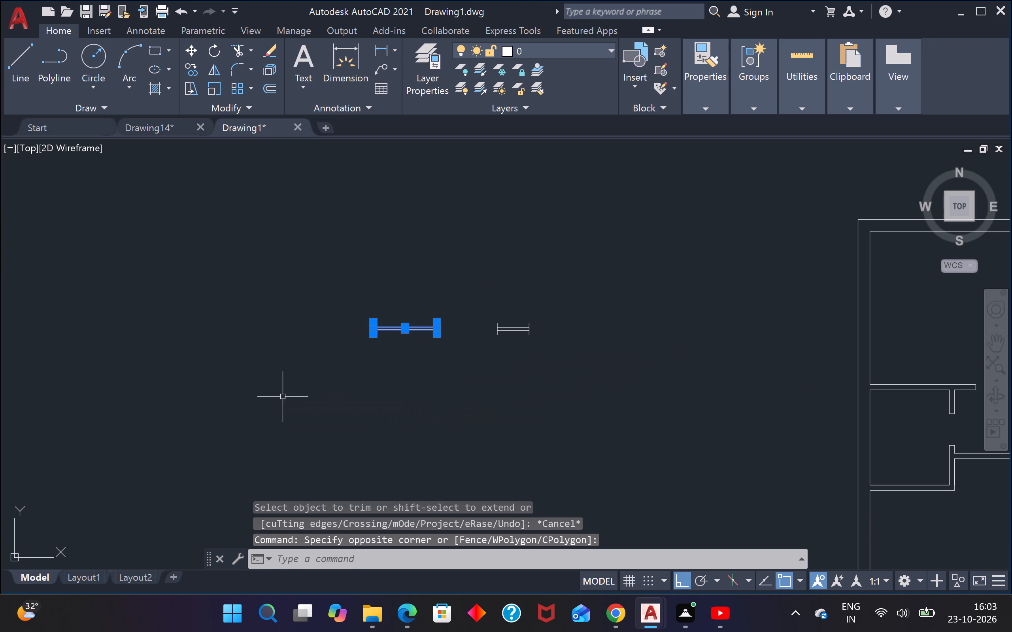
{"action": "key", "text": "c"}
{"action": "key", "text": "o"}
{"action": "key", "text": "Return"}
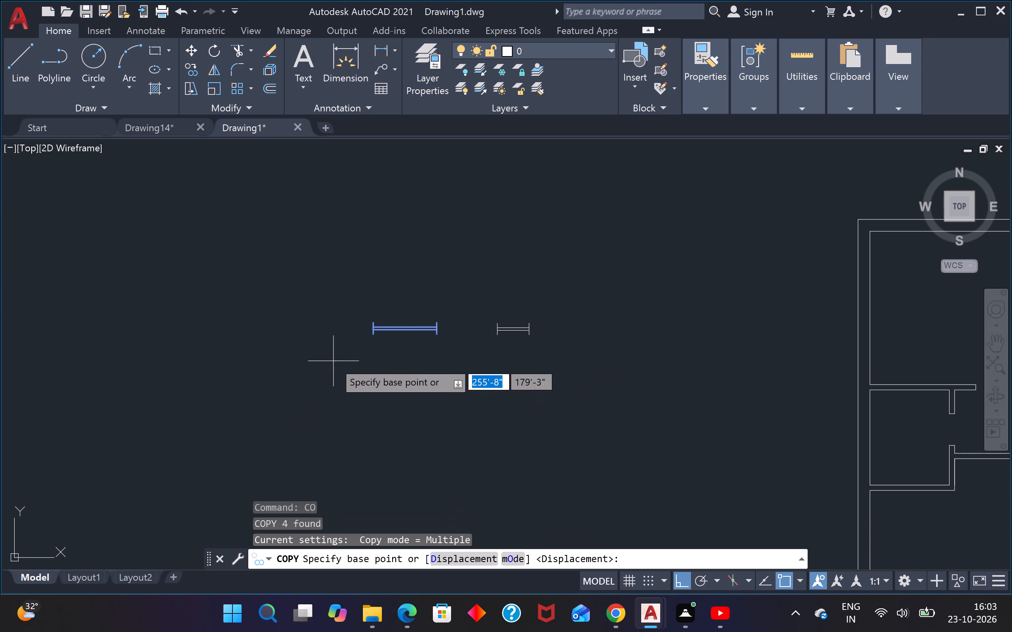
{"action": "left_click", "coordinate": [375, 339]}
{"action": "scroll", "coordinate": [379, 339], "scroll_direction": "down", "scroll_amount": 4}
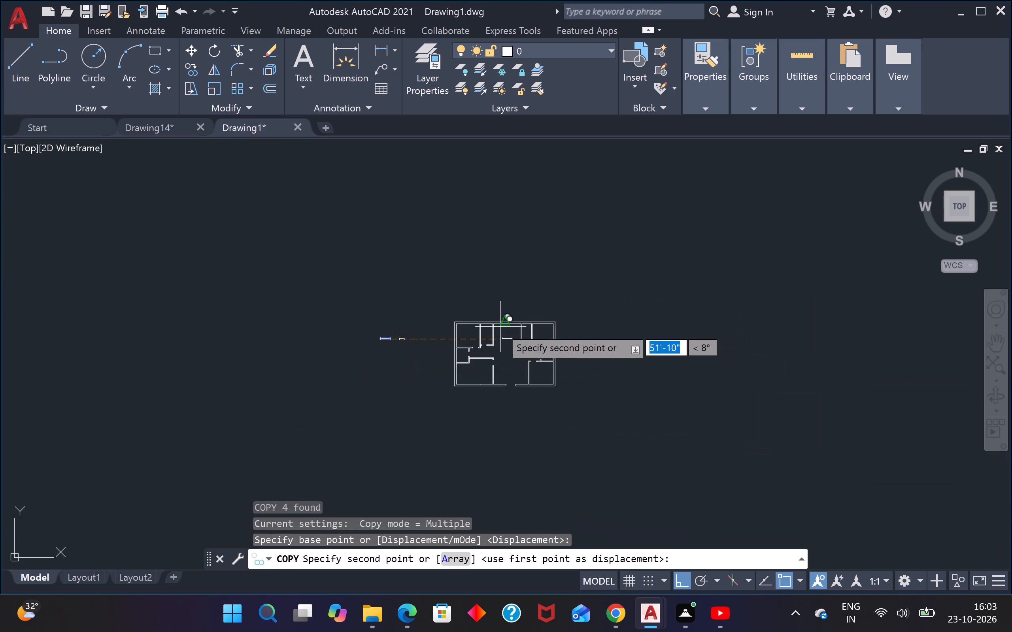
{"action": "key", "text": "F8"}
{"action": "scroll", "coordinate": [470, 323], "scroll_direction": "up", "scroll_amount": 2}
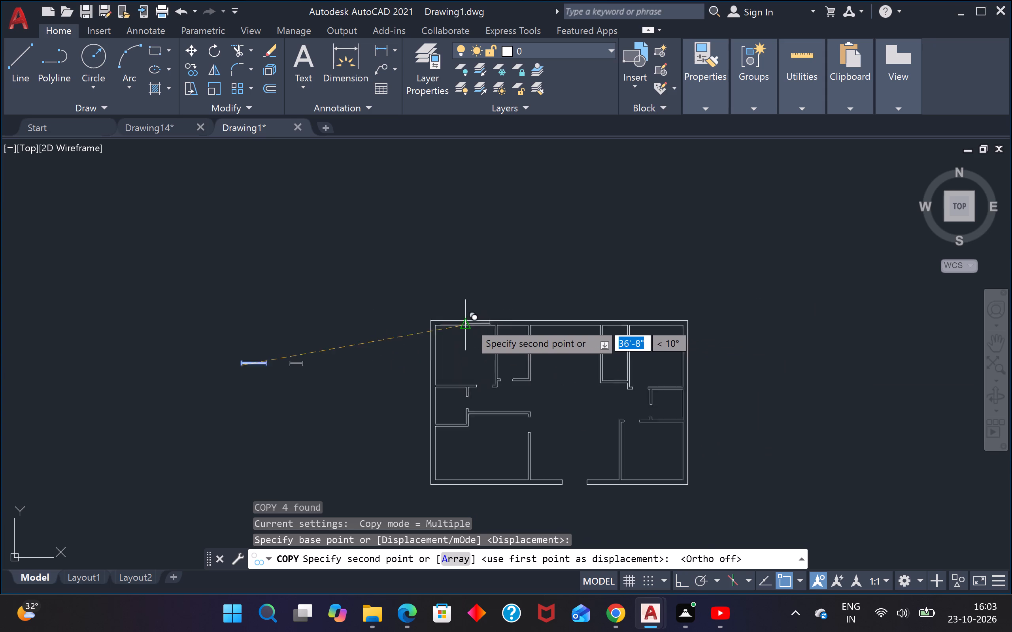
{"action": "scroll", "coordinate": [469, 322], "scroll_direction": "up", "scroll_amount": 4}
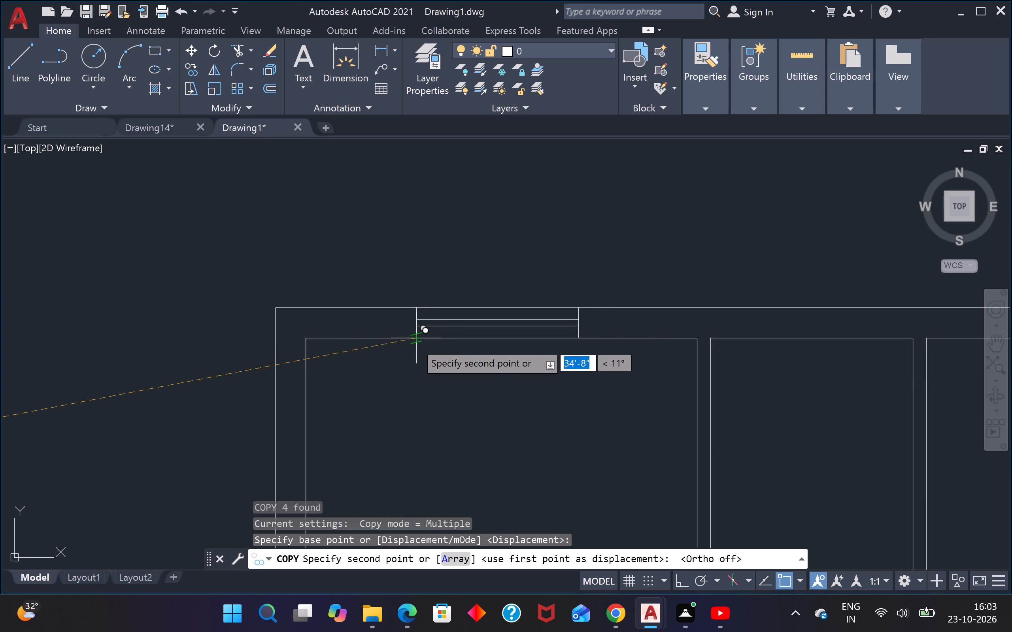
{"action": "left_click", "coordinate": [415, 342]}
Place two more copies of the 4' window in the top outer wall, at the central space and the upper-right room.
{"action": "scroll", "coordinate": [438, 344], "scroll_direction": "down", "scroll_amount": 3}
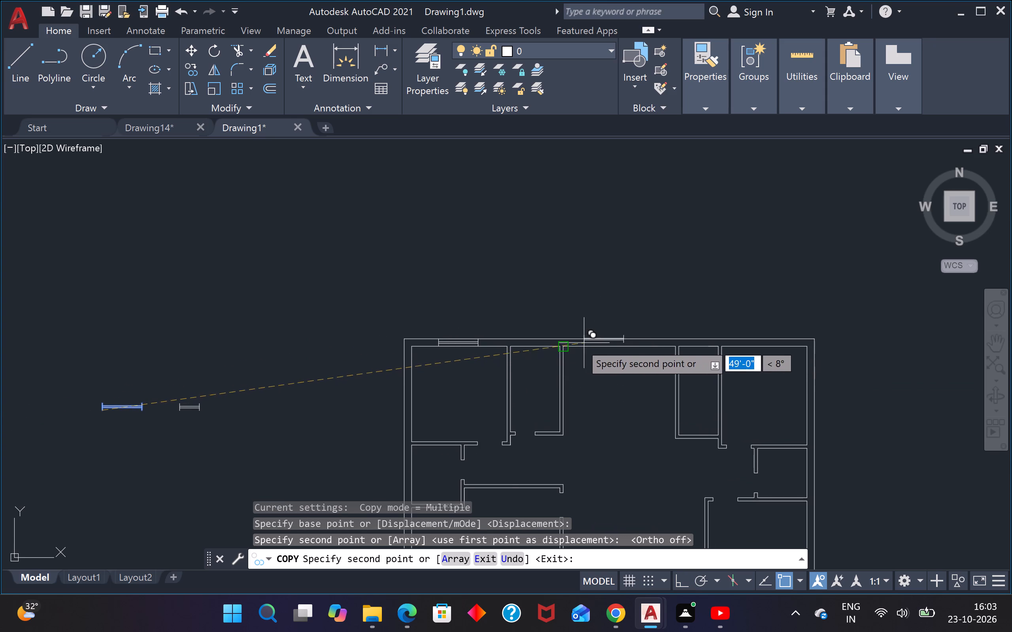
{"action": "scroll", "coordinate": [573, 341], "scroll_direction": "up", "scroll_amount": 2}
{"action": "left_click", "coordinate": [616, 352]}
{"action": "scroll", "coordinate": [631, 350], "scroll_direction": "down", "scroll_amount": 5}
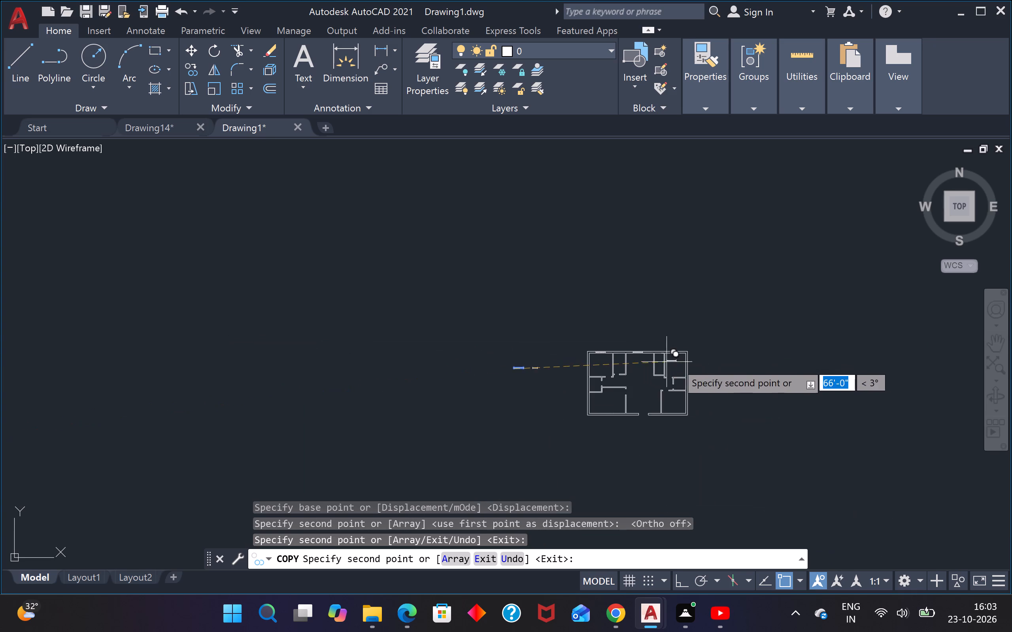
{"action": "scroll", "coordinate": [675, 359], "scroll_direction": "up", "scroll_amount": 4}
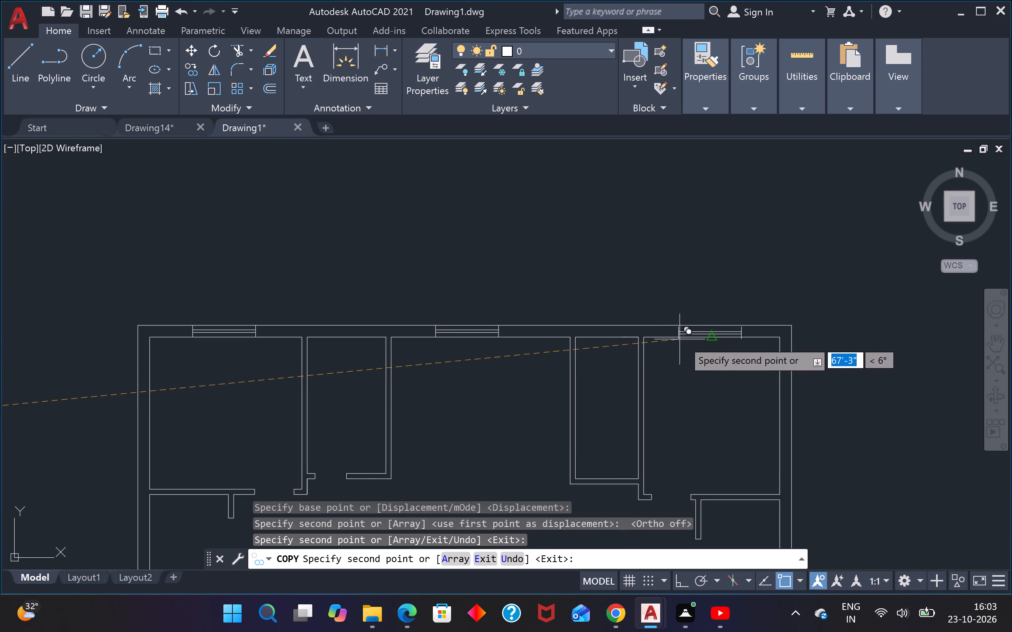
{"action": "scroll", "coordinate": [685, 337], "scroll_direction": "up", "scroll_amount": 3}
{"action": "left_click", "coordinate": [682, 336]}
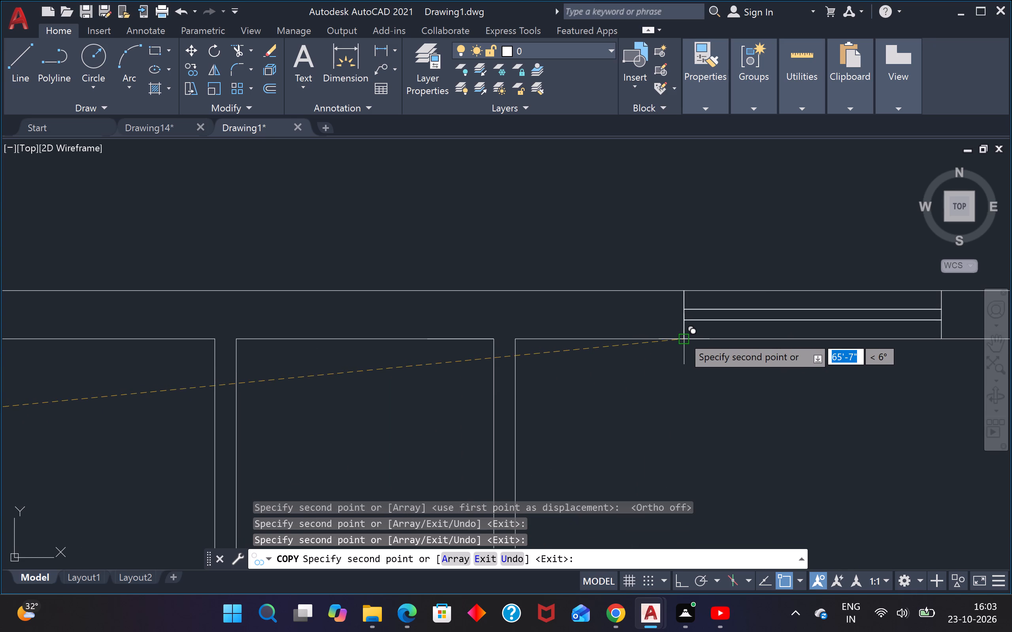
Place copies of the 4' window in the bottom outer wall of the lower-right room and the lower-left room.
{"action": "scroll", "coordinate": [683, 335], "scroll_direction": "down", "scroll_amount": 9}
{"action": "scroll", "coordinate": [691, 381], "scroll_direction": "up", "scroll_amount": 2}
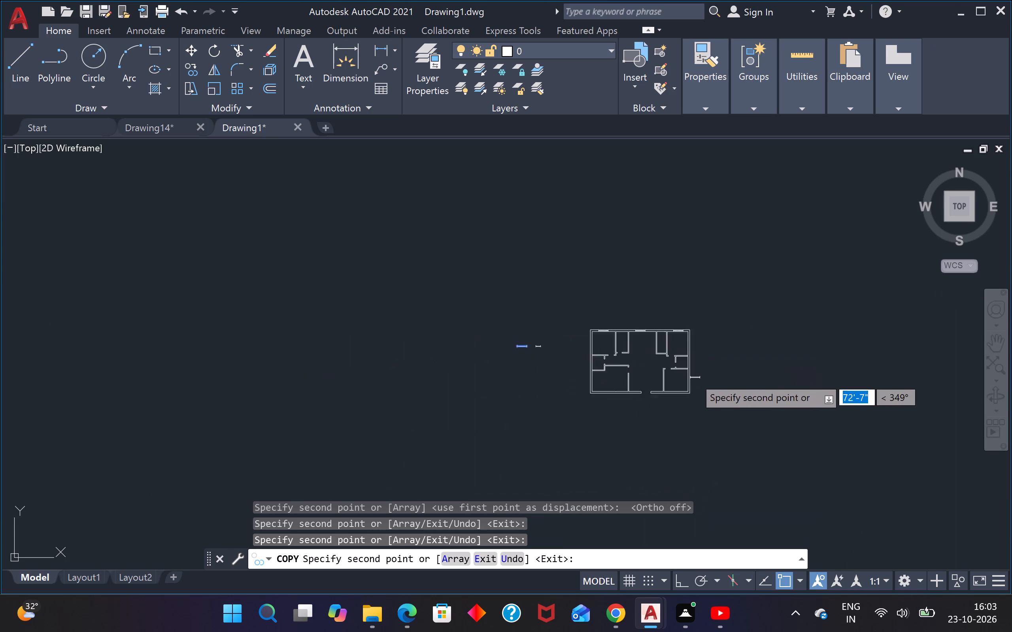
{"action": "scroll", "coordinate": [693, 376], "scroll_direction": "up", "scroll_amount": 1}
{"action": "scroll", "coordinate": [645, 411], "scroll_direction": "up", "scroll_amount": 3}
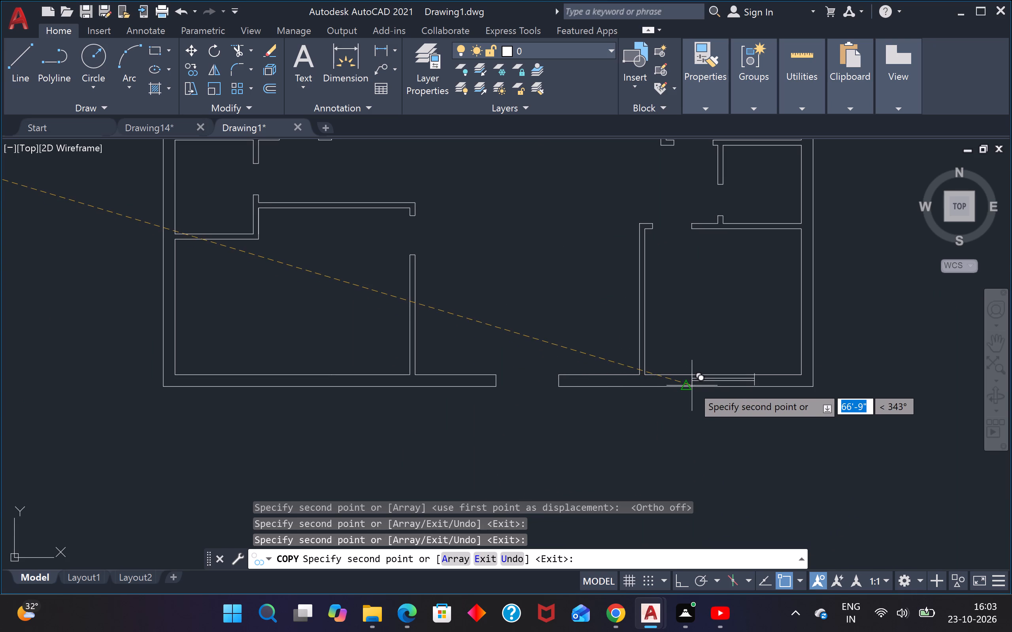
{"action": "left_click", "coordinate": [689, 388]}
{"action": "scroll", "coordinate": [643, 403], "scroll_direction": "down", "scroll_amount": 1}
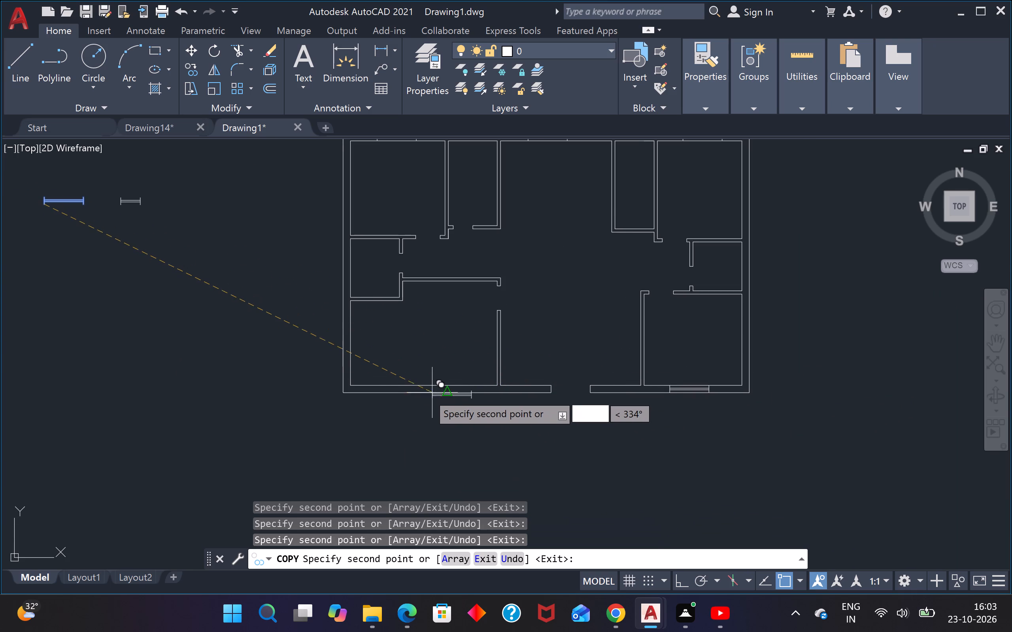
{"action": "scroll", "coordinate": [419, 392], "scroll_direction": "up", "scroll_amount": 2}
{"action": "left_click", "coordinate": [404, 394]}
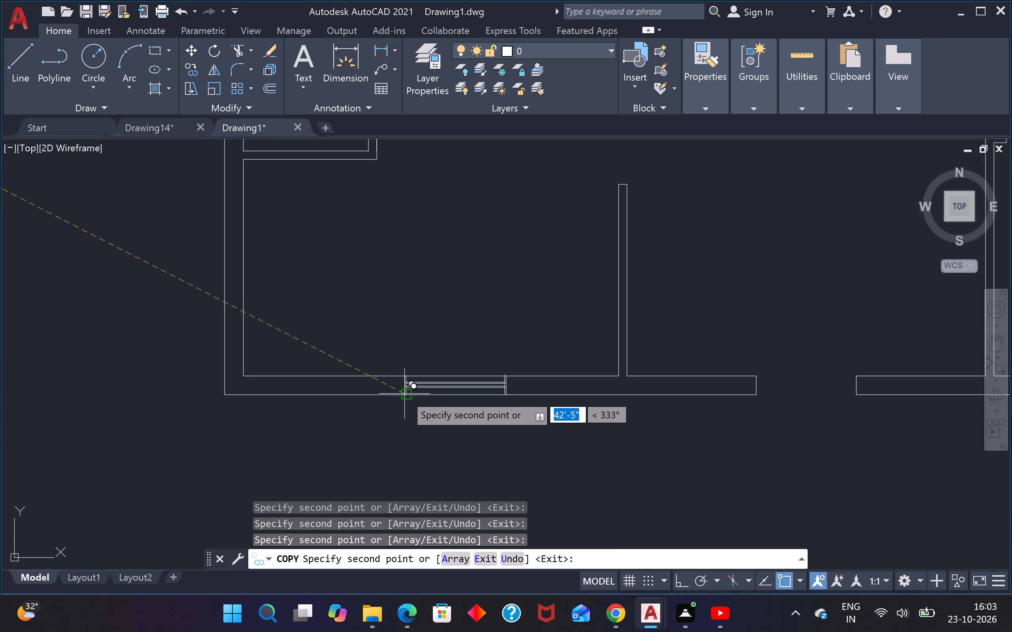
{"action": "scroll", "coordinate": [416, 380], "scroll_direction": "down", "scroll_amount": 4}
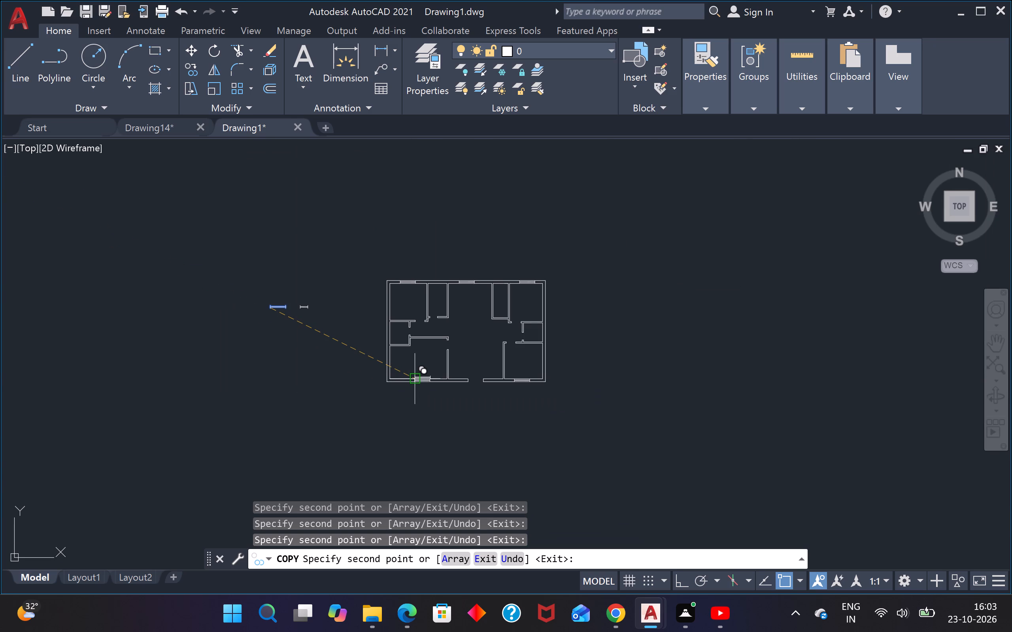
{"action": "key", "text": "Escape"}
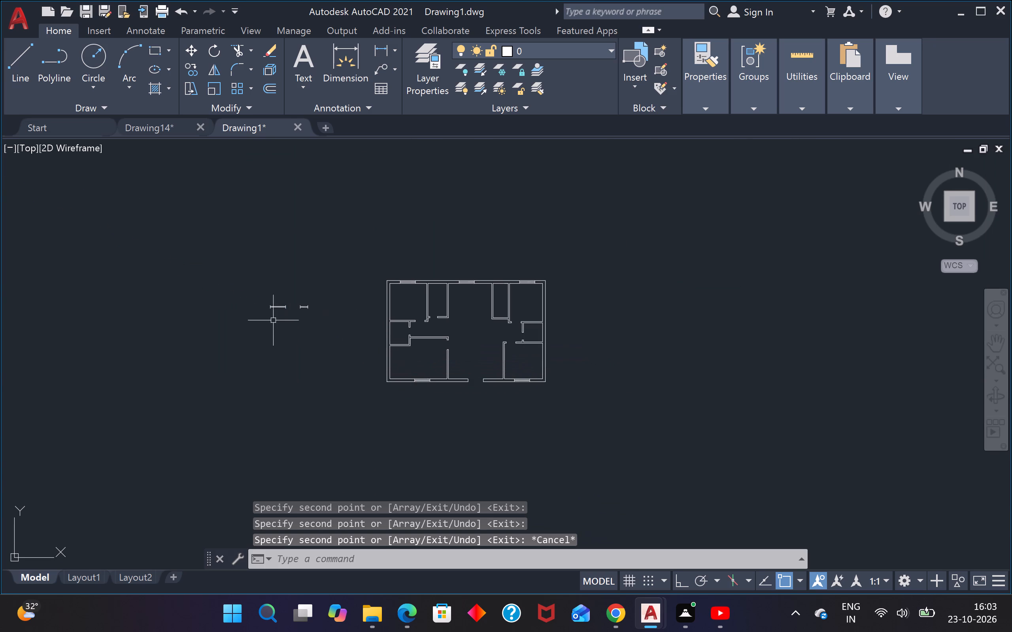
Copy the 2' window symbol by its lower-left corner into the top outer wall at the two narrow upper rooms.
{"action": "scroll", "coordinate": [261, 309], "scroll_direction": "up", "scroll_amount": 3}
{"action": "left_click_drag", "start_coordinate": [496, 273], "coordinate": [453, 295]}
{"action": "left_click_drag", "start_coordinate": [395, 335], "coordinate": [400, 333]}
{"action": "key", "text": "c"}
{"action": "key", "text": "o"}
{"action": "key", "text": "Return"}
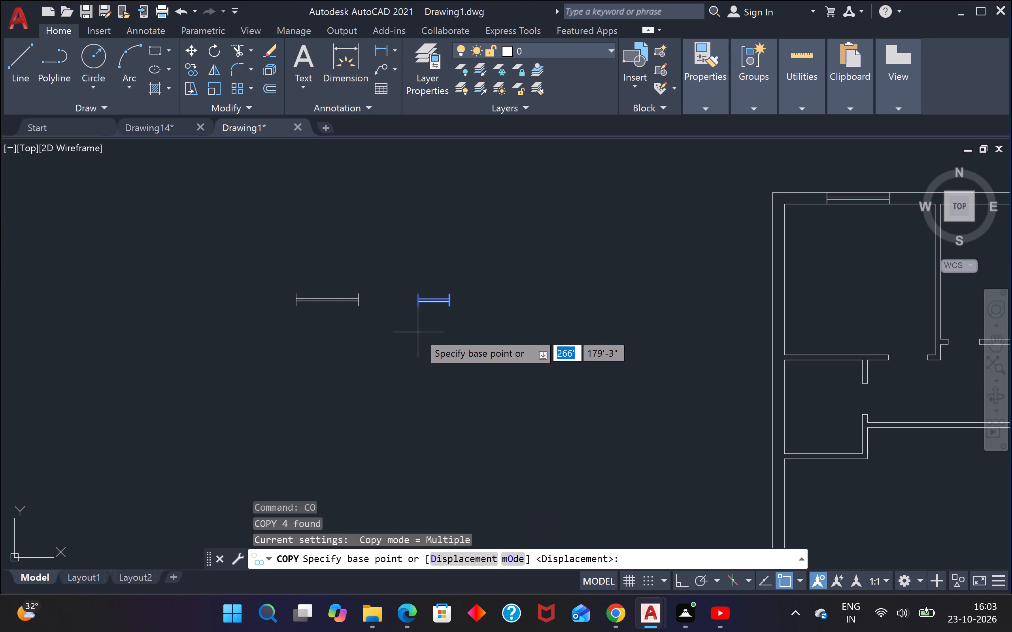
{"action": "left_click", "coordinate": [419, 305]}
{"action": "scroll", "coordinate": [425, 303], "scroll_direction": "down", "scroll_amount": 4}
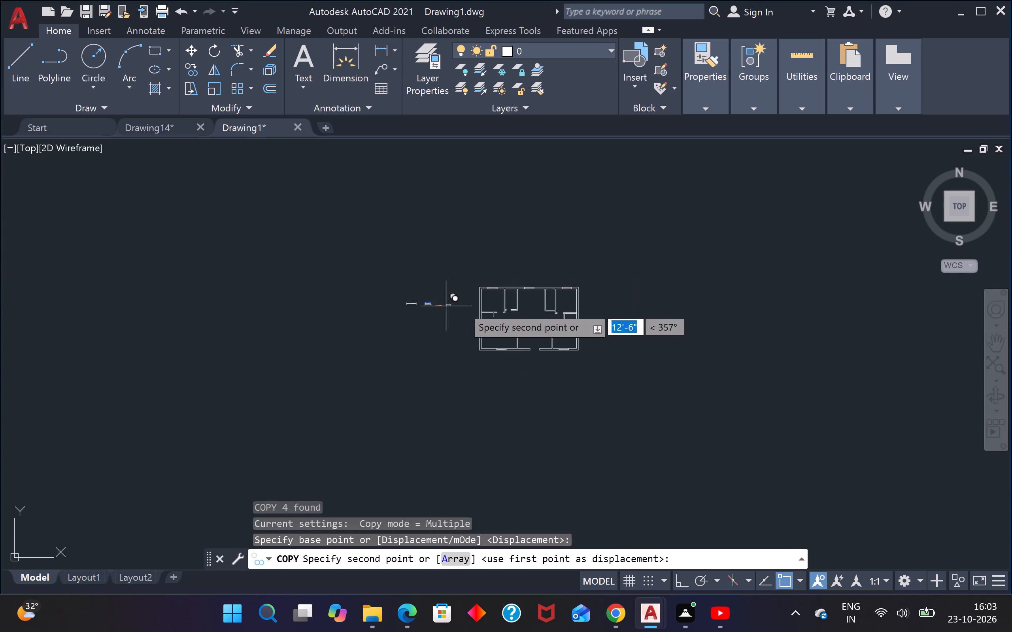
{"action": "scroll", "coordinate": [521, 295], "scroll_direction": "up", "scroll_amount": 3}
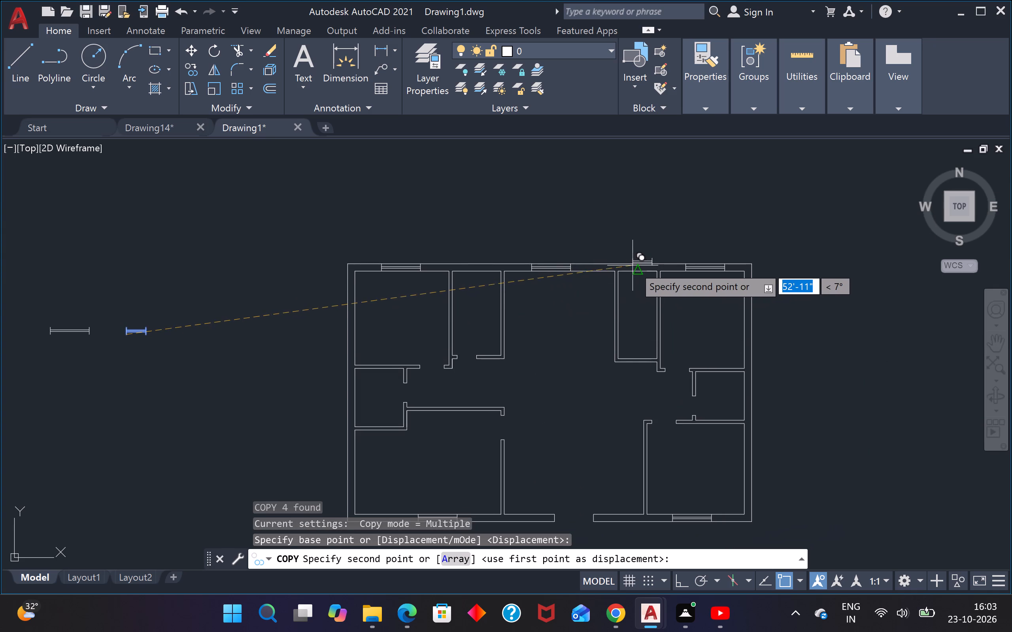
{"action": "scroll", "coordinate": [626, 276], "scroll_direction": "up", "scroll_amount": 2}
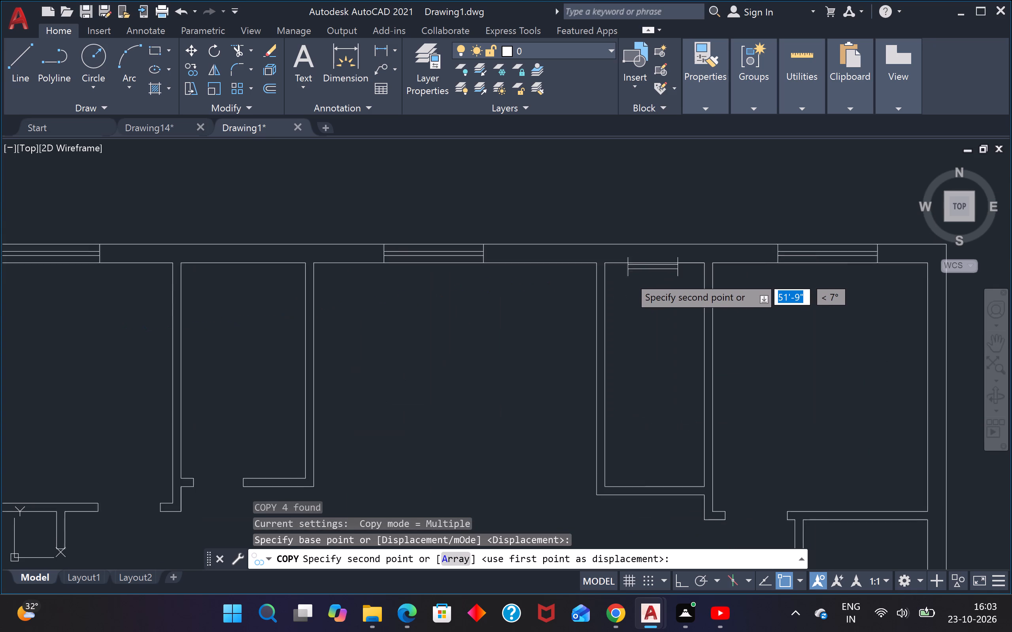
{"action": "scroll", "coordinate": [629, 276], "scroll_direction": "up", "scroll_amount": 1}
{"action": "left_click", "coordinate": [621, 257]}
{"action": "scroll", "coordinate": [621, 257], "scroll_direction": "down", "scroll_amount": 4}
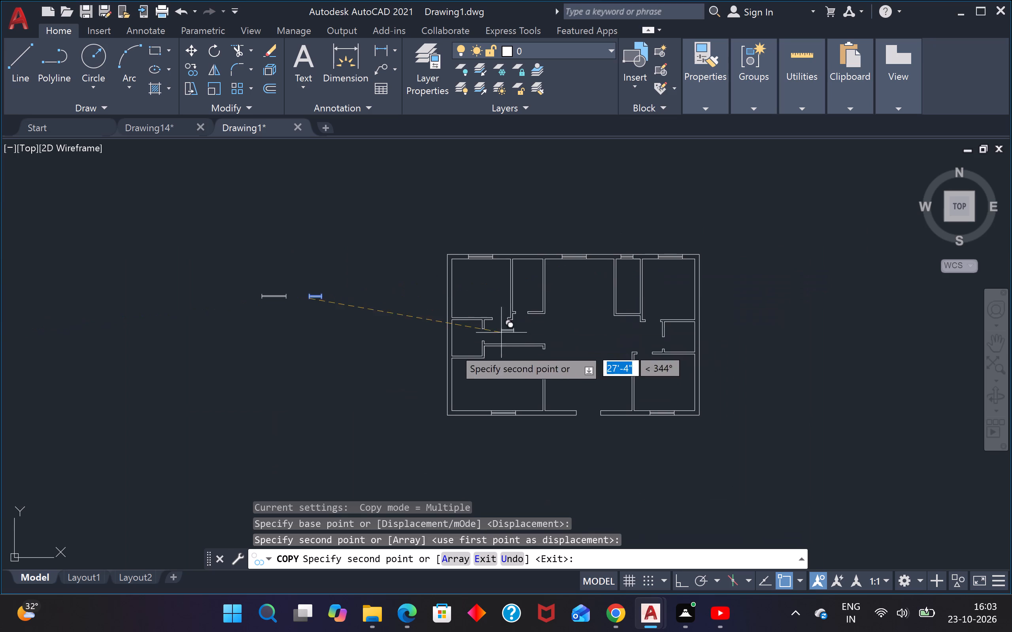
{"action": "scroll", "coordinate": [510, 262], "scroll_direction": "up", "scroll_amount": 2}
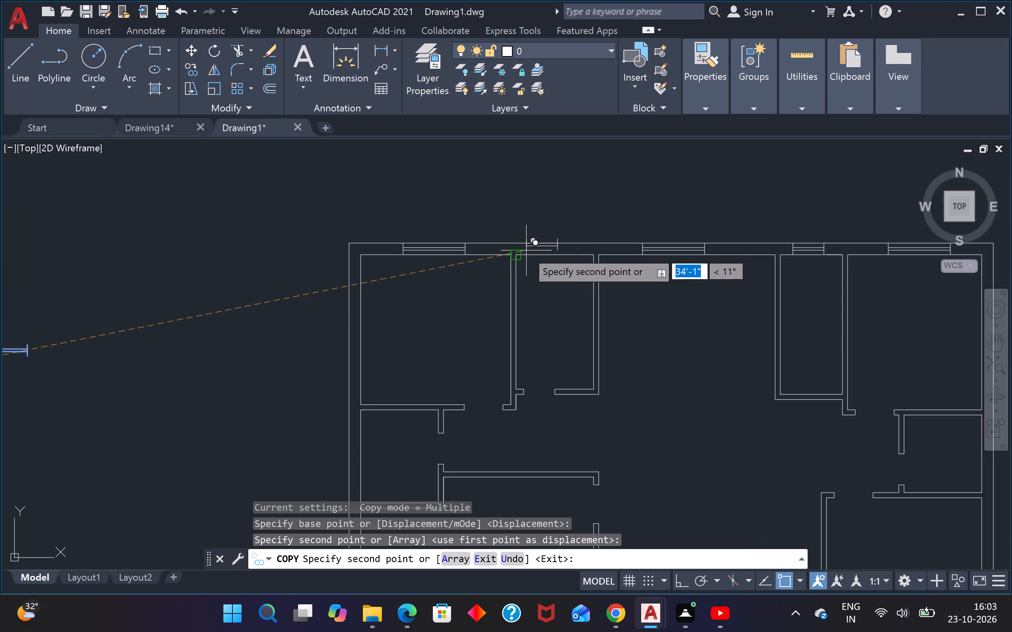
{"action": "left_click", "coordinate": [534, 257]}
{"action": "scroll", "coordinate": [537, 260], "scroll_direction": "down", "scroll_amount": 3}
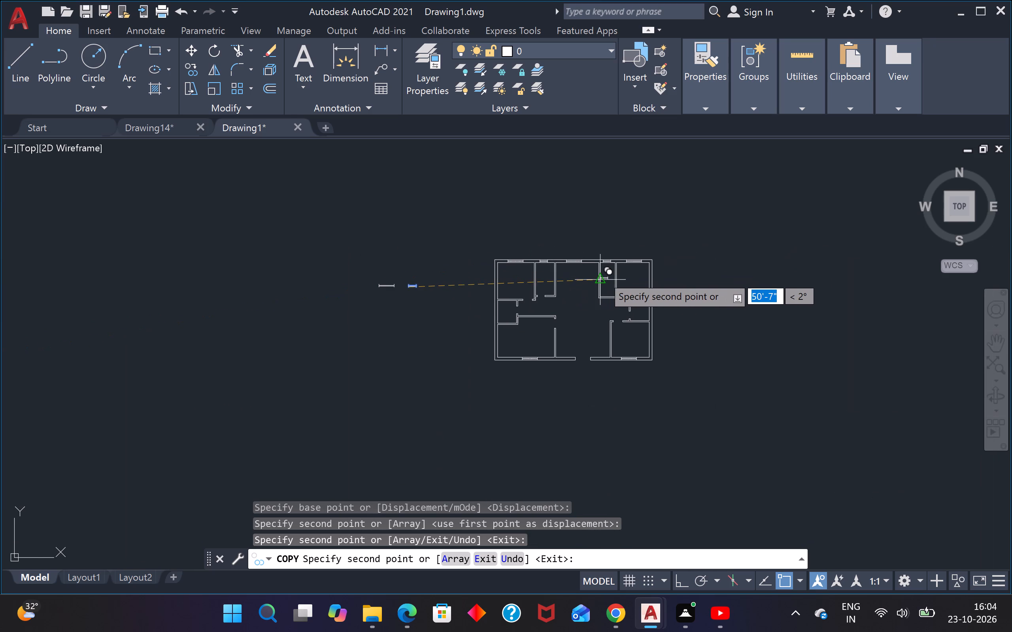
{"action": "key", "text": "Escape"}
Erase the 2' window from the top outer wall of the narrow room beside the upper-right room.
{"action": "scroll", "coordinate": [587, 261], "scroll_direction": "up", "scroll_amount": 3}
{"action": "left_click_drag", "start_coordinate": [632, 239], "coordinate": [640, 240]}
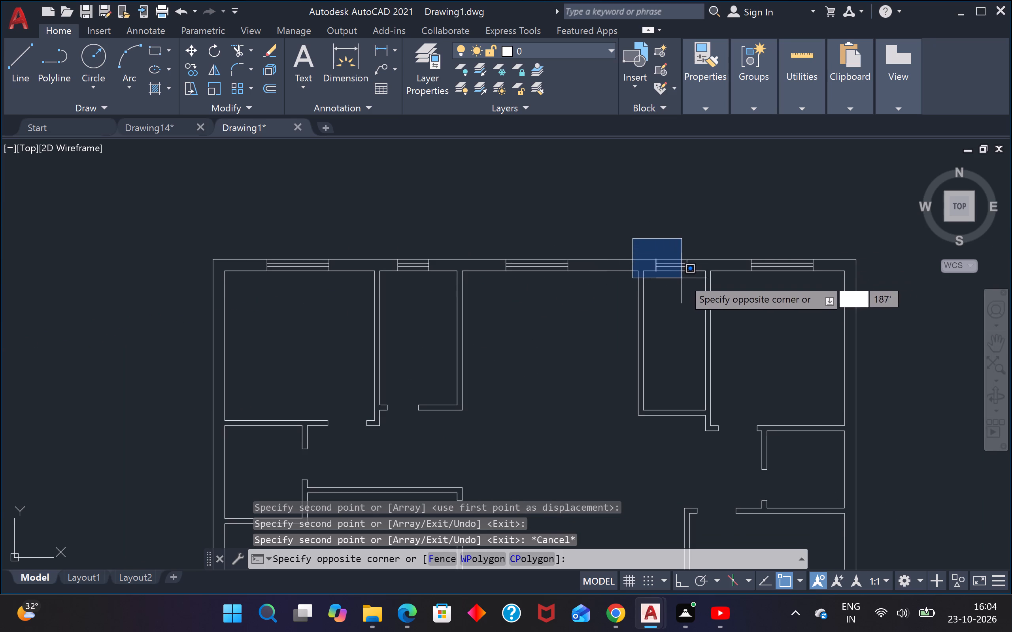
{"action": "left_click", "coordinate": [692, 275]}
{"action": "key", "text": "Delete"}
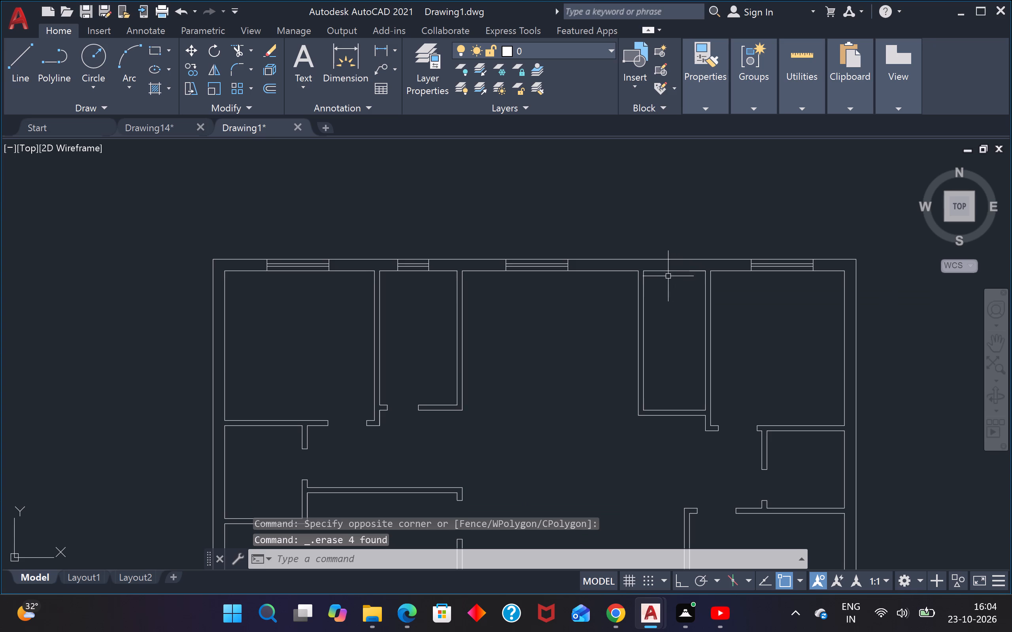
Rotate the 2' window symbol outside the plan a quarter turn to vertical about its upper-right corner, with Ortho on.
{"action": "scroll", "coordinate": [327, 326], "scroll_direction": "down", "scroll_amount": 3}
{"action": "scroll", "coordinate": [181, 357], "scroll_direction": "up", "scroll_amount": 2}
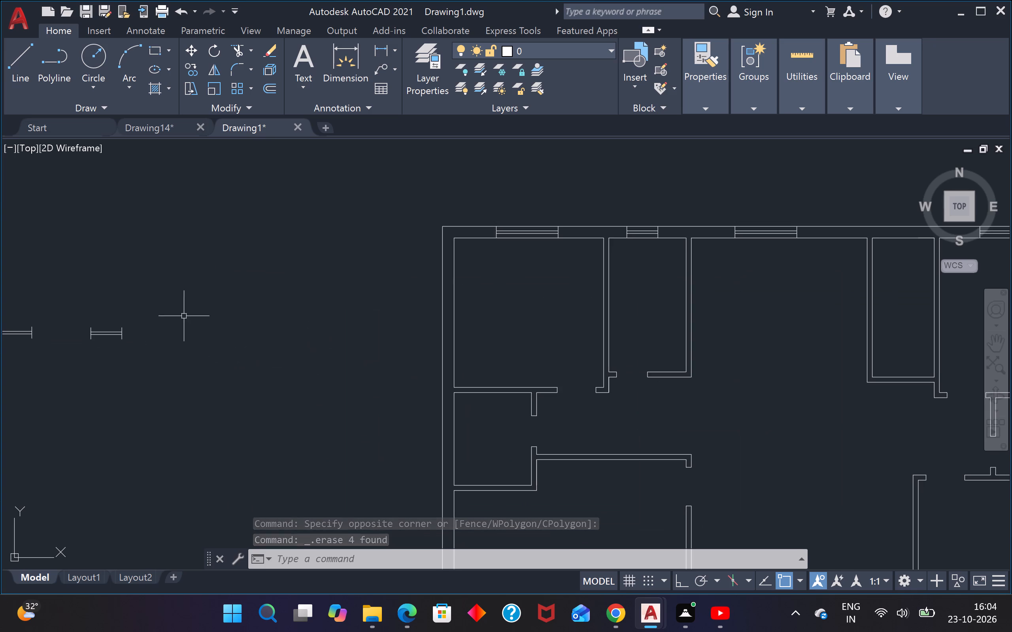
{"action": "scroll", "coordinate": [183, 315], "scroll_direction": "down", "scroll_amount": 3}
{"action": "middle_click_drag", "start_coordinate": [197, 333], "coordinate": [508, 335]}
{"action": "scroll", "coordinate": [444, 331], "scroll_direction": "up", "scroll_amount": 2}
{"action": "left_click_drag", "start_coordinate": [560, 252], "coordinate": [563, 261]}
{"action": "left_click", "coordinate": [516, 355]}
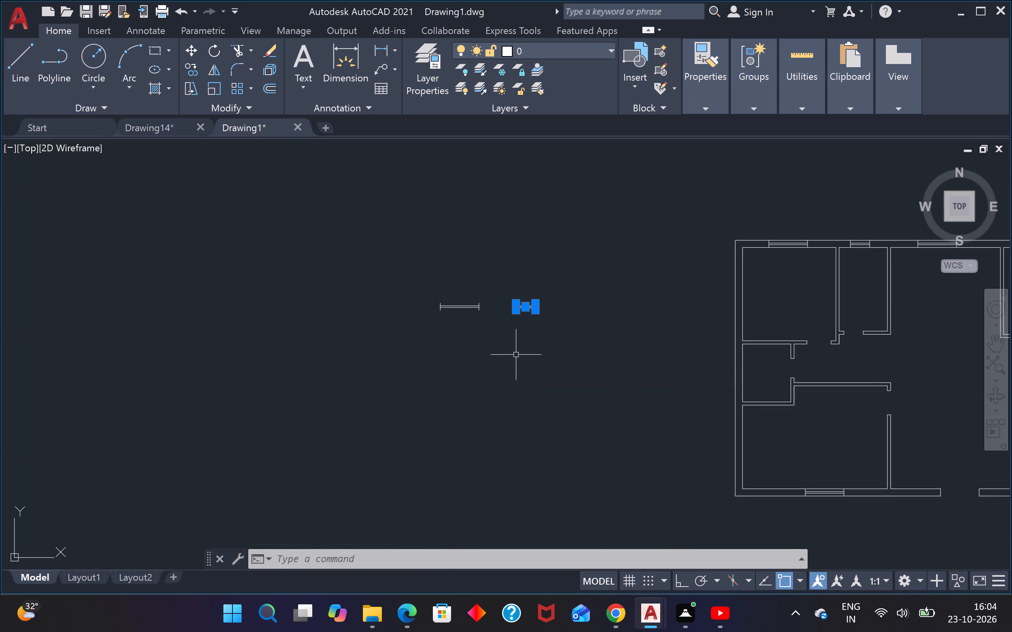
{"action": "key", "text": "r"}
{"action": "key", "text": "o"}
{"action": "key", "text": "Return"}
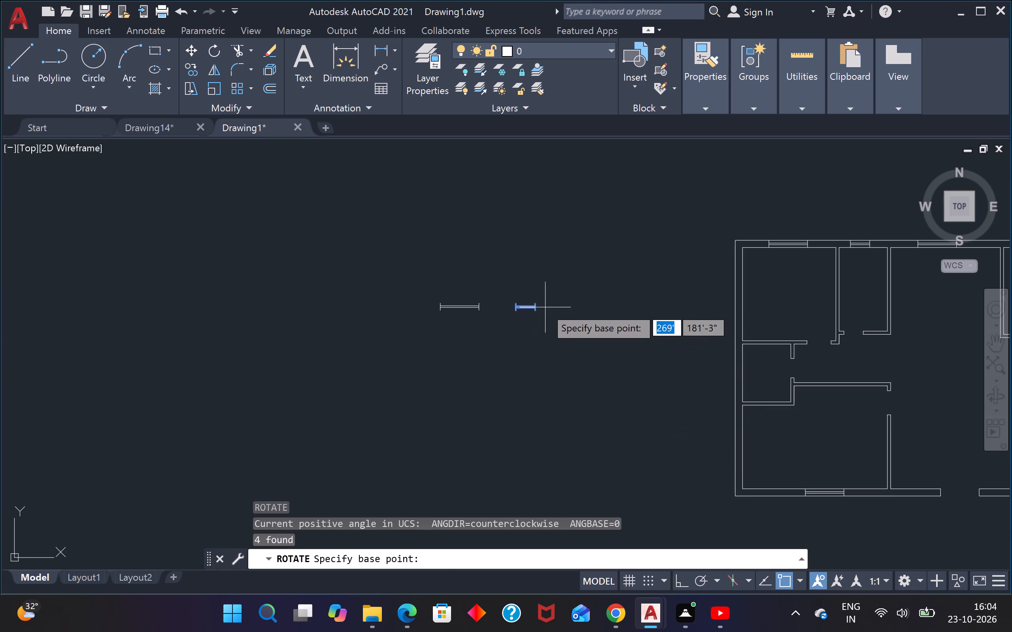
{"action": "scroll", "coordinate": [533, 303], "scroll_direction": "up", "scroll_amount": 3}
{"action": "left_click", "coordinate": [543, 302]}
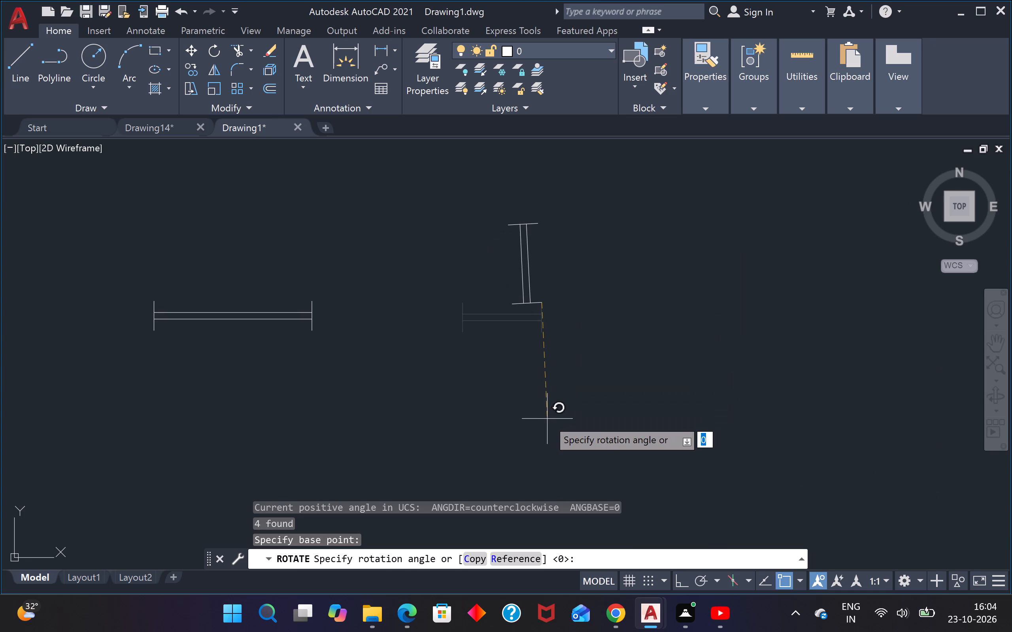
{"action": "key", "text": "F8"}
{"action": "left_click", "coordinate": [541, 420]}
{"action": "key", "text": "Escape"}
{"action": "key", "text": "Escape"}
Move the vertical 2' window by its lower-right corner into the left outer wall at the small middle room, with Ortho off.
{"action": "left_click_drag", "start_coordinate": [564, 186], "coordinate": [563, 193]}
{"action": "left_click_drag", "start_coordinate": [481, 375], "coordinate": [490, 373]}
{"action": "key", "text": "m"}
{"action": "key", "text": "space"}
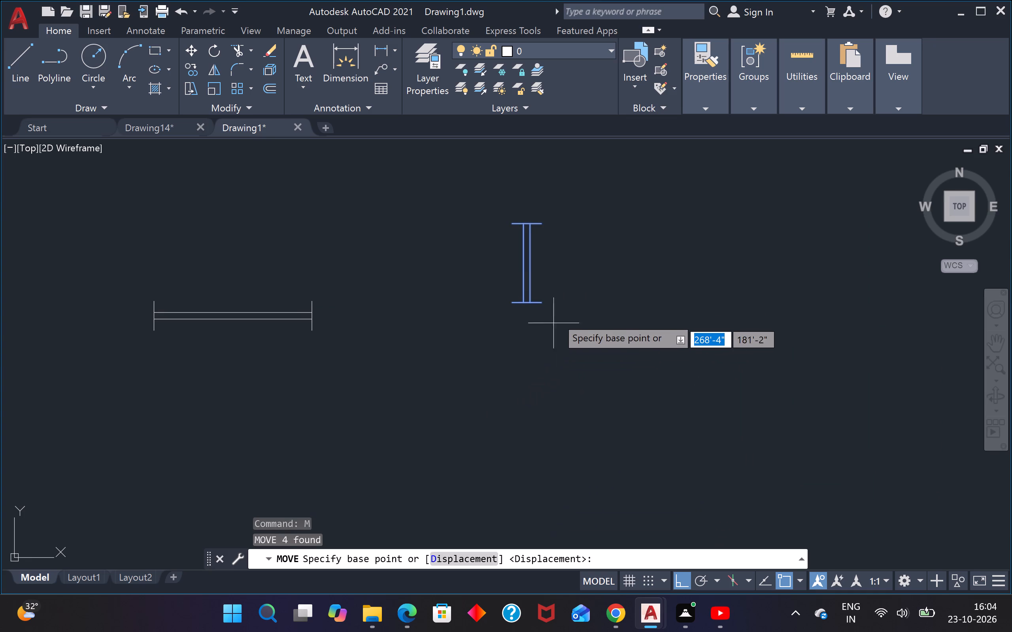
{"action": "left_click", "coordinate": [545, 301]}
{"action": "scroll", "coordinate": [557, 309], "scroll_direction": "down", "scroll_amount": 4}
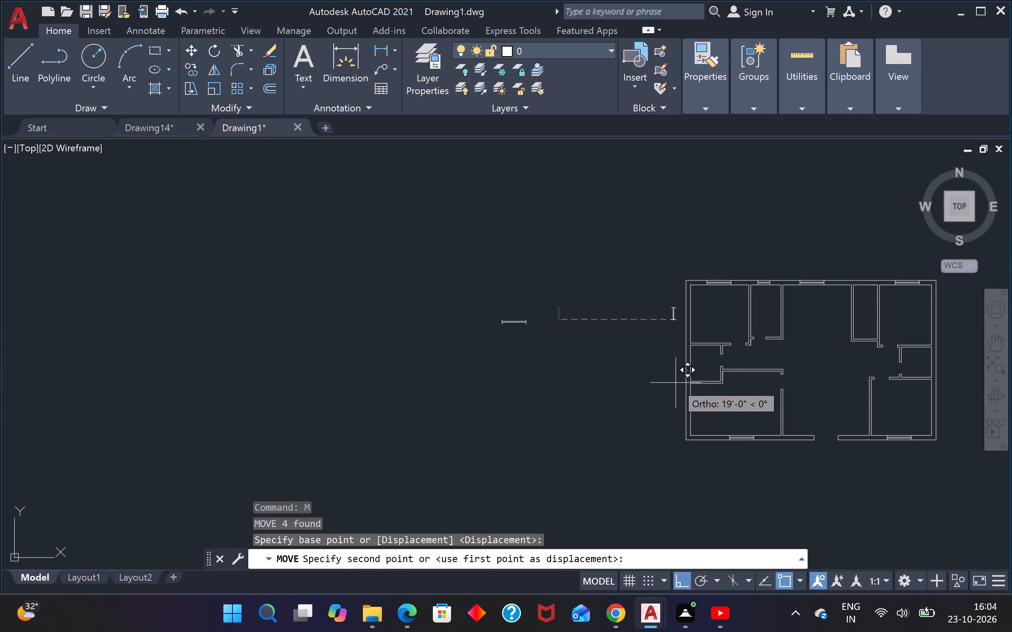
{"action": "key", "text": "F8"}
{"action": "scroll", "coordinate": [685, 369], "scroll_direction": "up", "scroll_amount": 2}
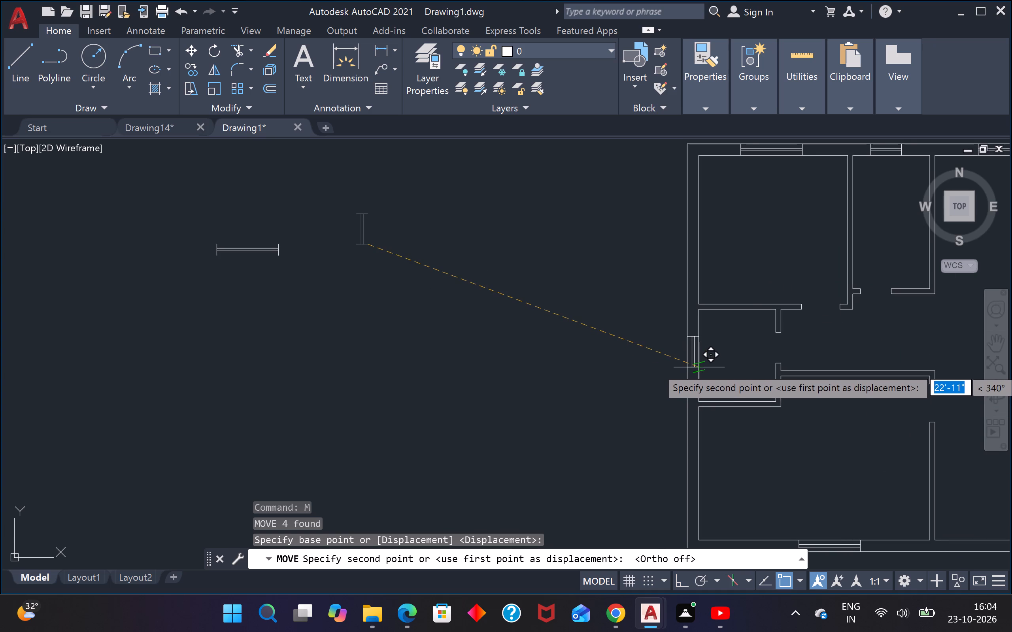
{"action": "left_click", "coordinate": [699, 364]}
Copy the 4' window symbol by its lower-left corner into the bottom outer wall between the lower-left room and the entrance opening.
{"action": "scroll", "coordinate": [702, 361], "scroll_direction": "down", "scroll_amount": 4}
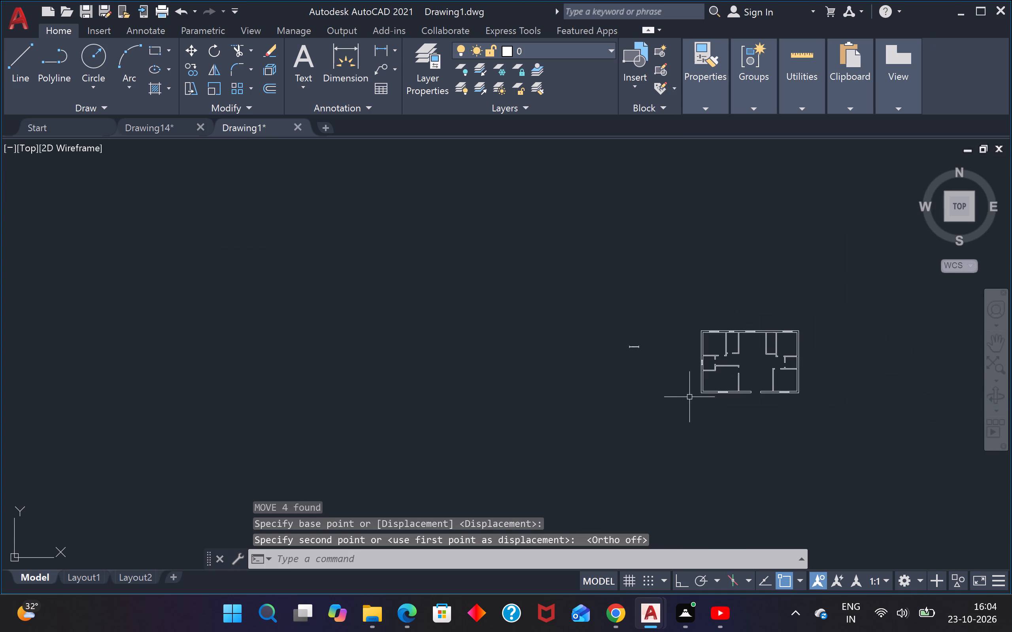
{"action": "scroll", "coordinate": [644, 354], "scroll_direction": "up", "scroll_amount": 2}
{"action": "left_click_drag", "start_coordinate": [652, 316], "coordinate": [641, 321]}
{"action": "left_click", "coordinate": [515, 398]}
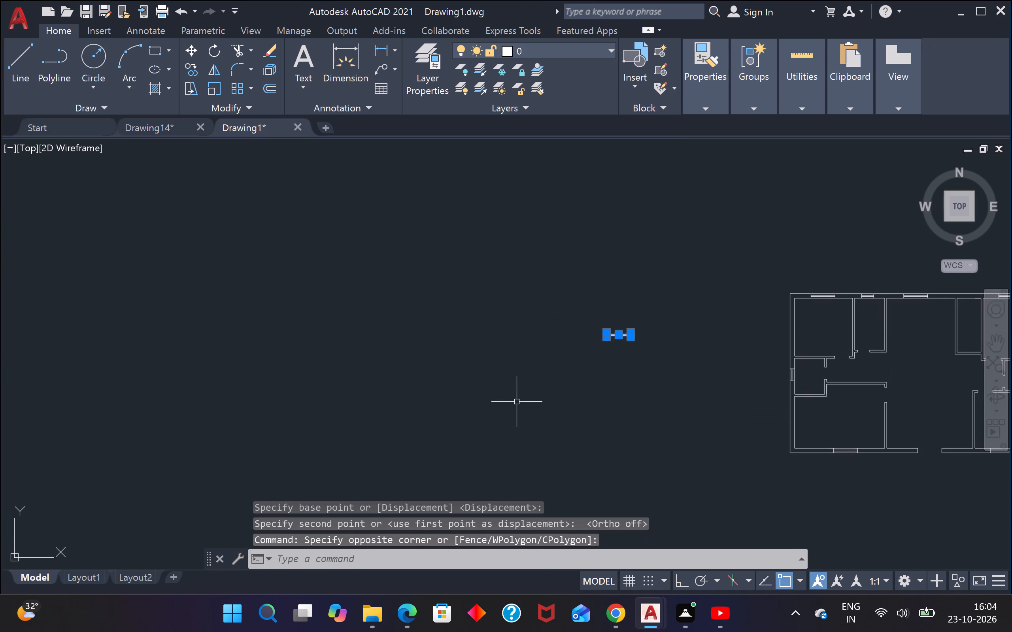
{"action": "key", "text": "c"}
{"action": "key", "text": "o"}
{"action": "key", "text": "Return"}
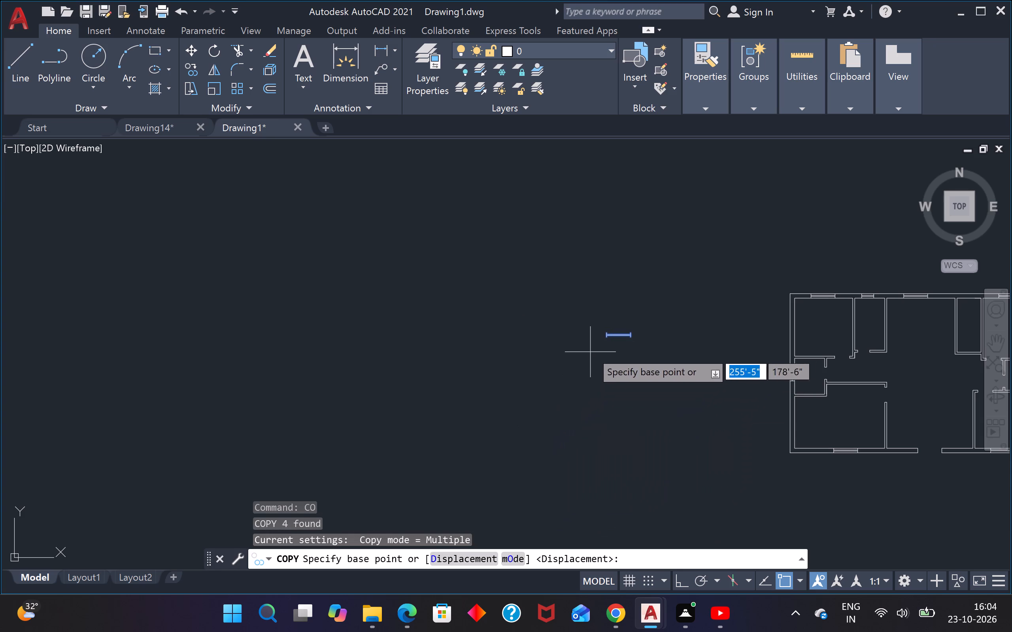
{"action": "scroll", "coordinate": [592, 350], "scroll_direction": "up", "scroll_amount": 4}
{"action": "left_click", "coordinate": [679, 270]}
{"action": "scroll", "coordinate": [681, 275], "scroll_direction": "down", "scroll_amount": 5}
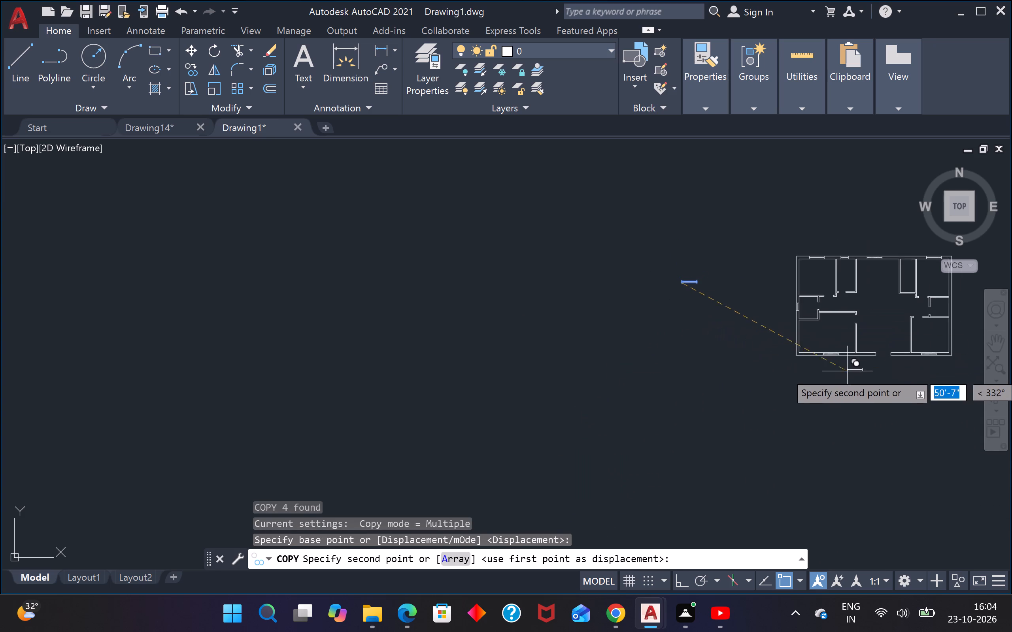
{"action": "scroll", "coordinate": [874, 363], "scroll_direction": "up", "scroll_amount": 3}
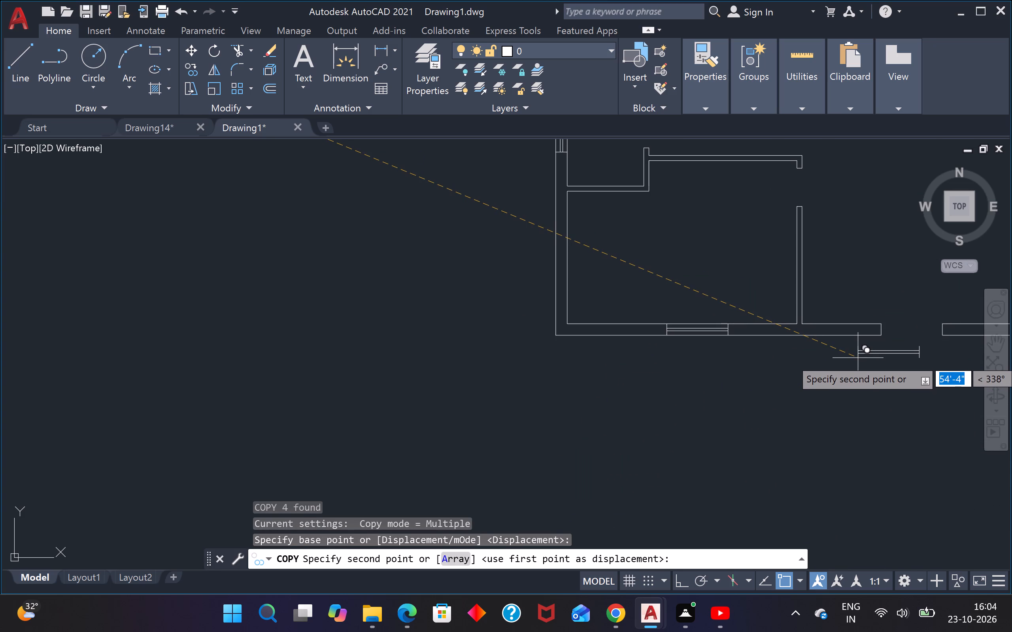
{"action": "scroll", "coordinate": [852, 348], "scroll_direction": "up", "scroll_amount": 3}
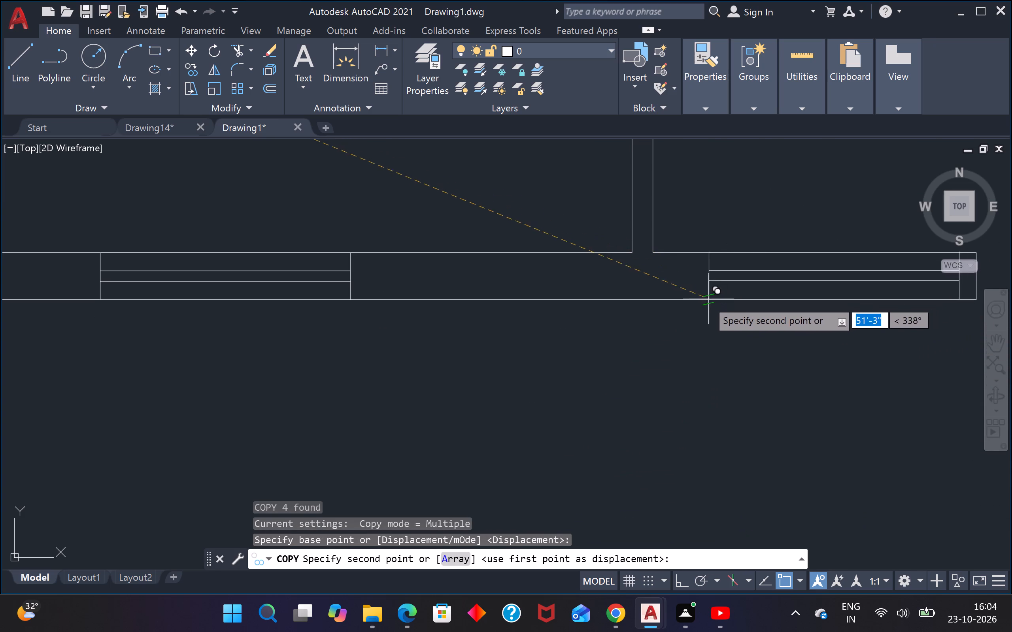
{"action": "left_click", "coordinate": [685, 300]}
{"action": "scroll", "coordinate": [685, 300], "scroll_direction": "down", "scroll_amount": 3}
{"action": "key", "text": "Escape"}
Erase the leftover 4' window symbol outside the floor plan.
{"action": "scroll", "coordinate": [706, 322], "scroll_direction": "down", "scroll_amount": 4}
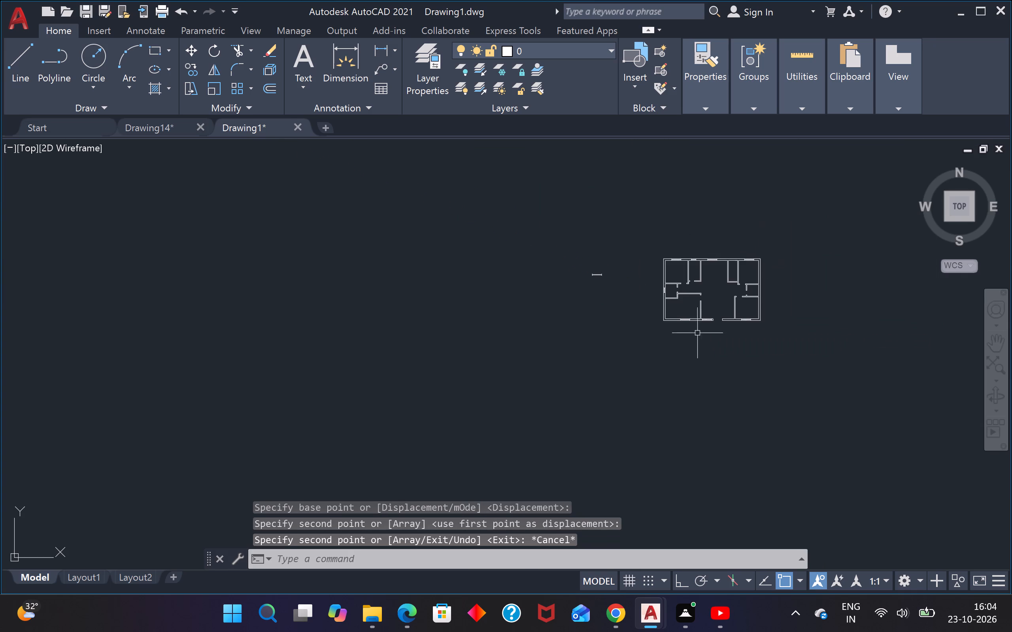
{"action": "scroll", "coordinate": [717, 266], "scroll_direction": "up", "scroll_amount": 2}
{"action": "key", "text": "Escape"}
{"action": "left_click", "coordinate": [482, 281]}
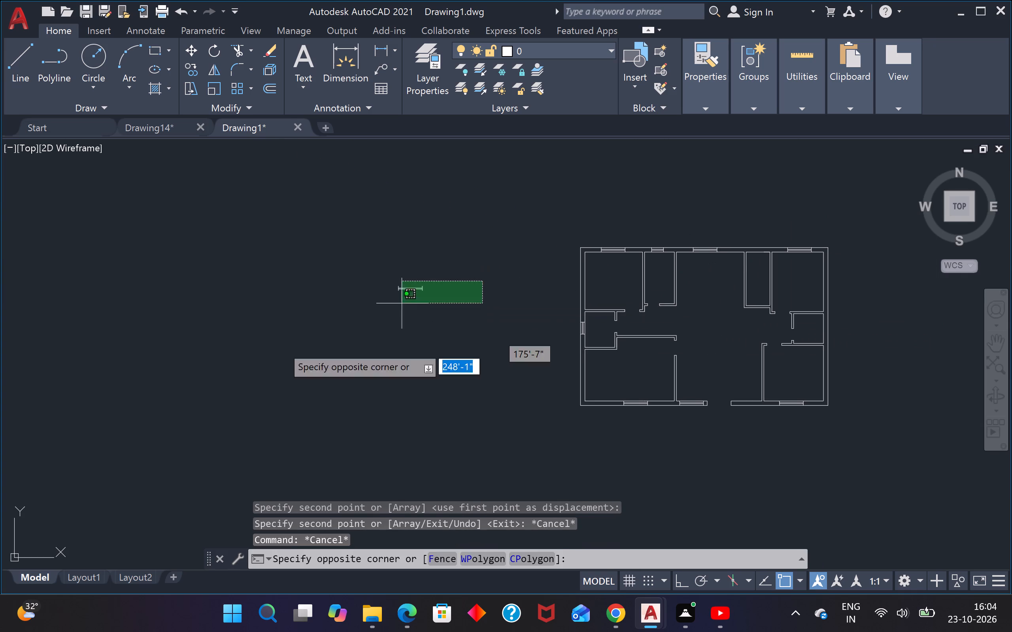
{"action": "left_click", "coordinate": [242, 362]}
{"action": "key", "text": "Delete"}
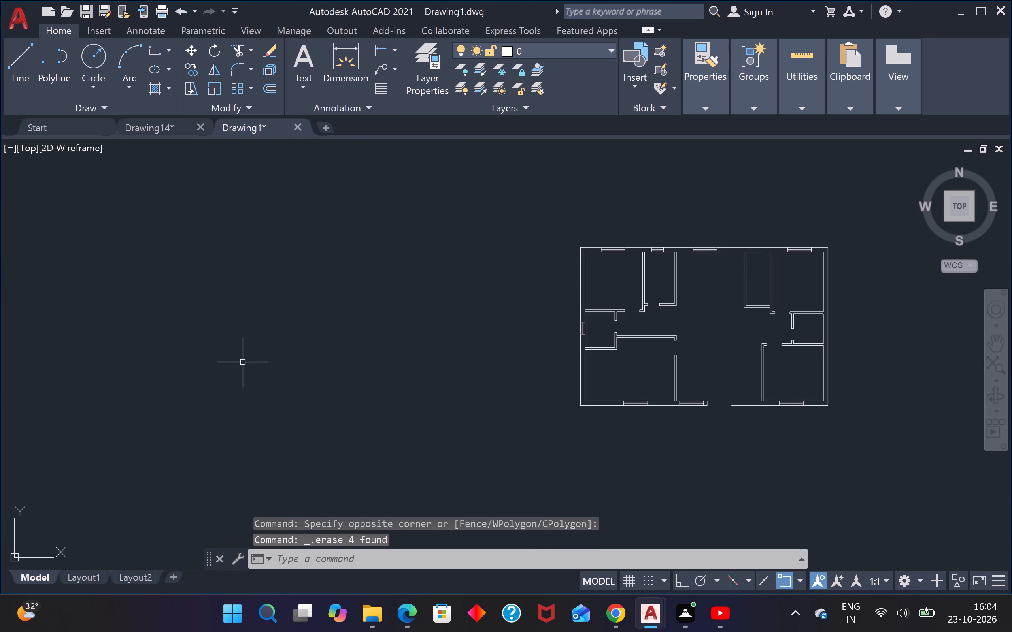
{"action": "key", "text": "Escape"}
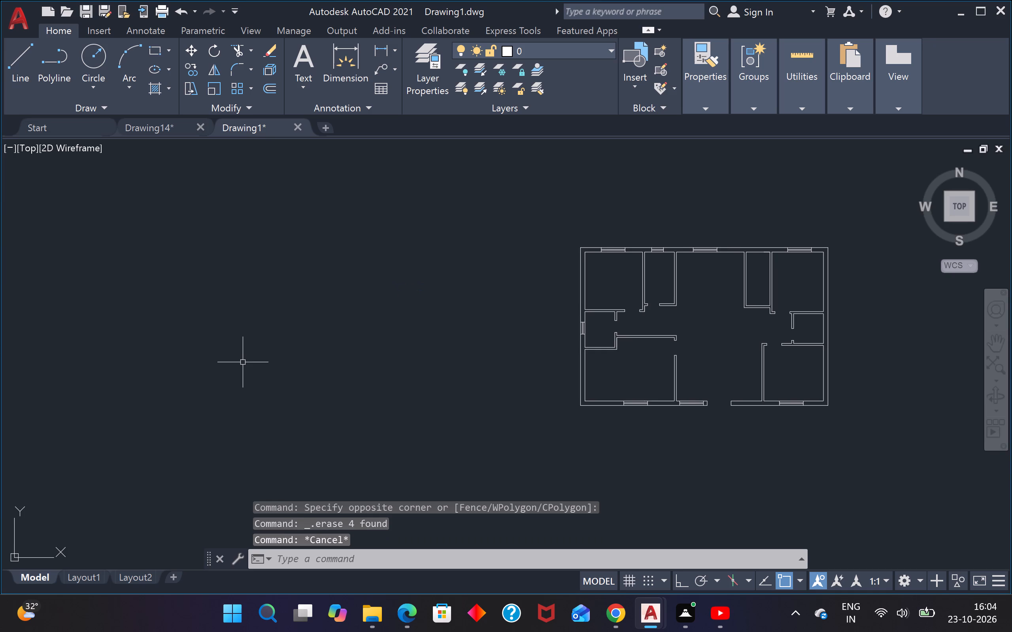
Insert four Door - Imperial blocks from the architectural tool palette in the empty space left of the plan, and close the palette.
{"action": "key", "text": "ctrl+3"}
{"action": "left_click_drag", "start_coordinate": [981, 212], "coordinate": [434, 401]}
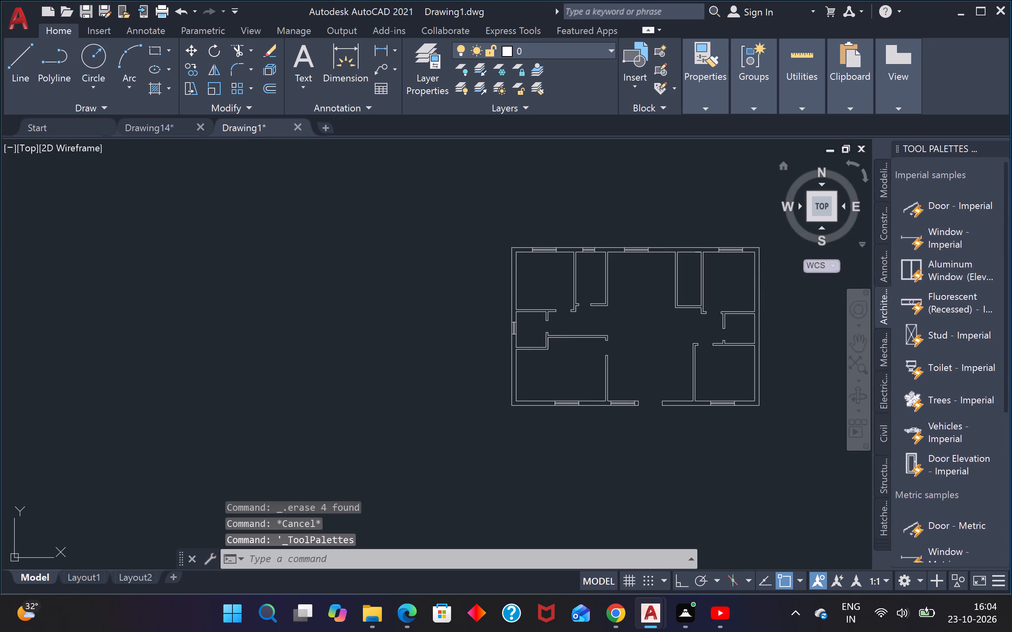
{"action": "left_click_drag", "start_coordinate": [434, 401], "coordinate": [393, 323]}
{"action": "scroll", "coordinate": [931, 243], "scroll_direction": "up", "scroll_amount": 4}
{"action": "left_click_drag", "start_coordinate": [948, 218], "coordinate": [948, 218]}
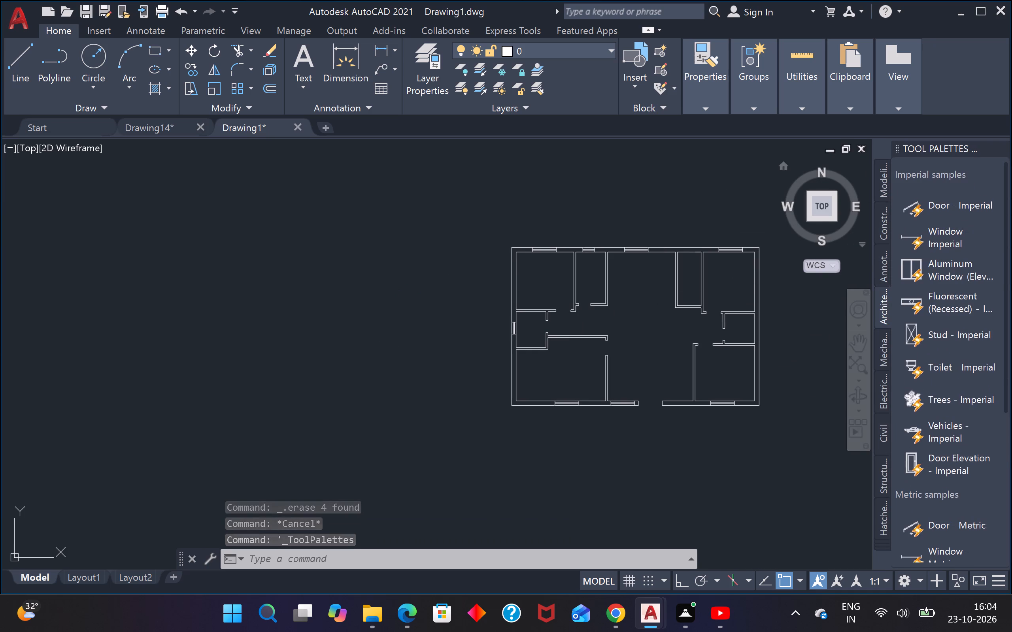
{"action": "left_click_drag", "start_coordinate": [948, 218], "coordinate": [917, 219]}
{"action": "left_click", "coordinate": [922, 214]}
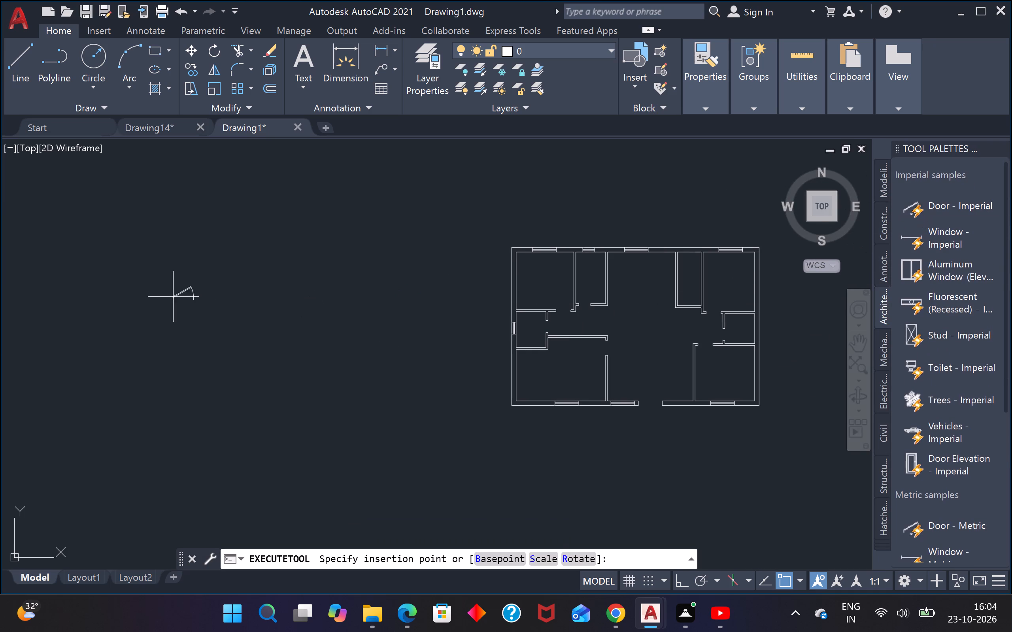
{"action": "left_click", "coordinate": [235, 294]}
{"action": "left_click", "coordinate": [911, 211]}
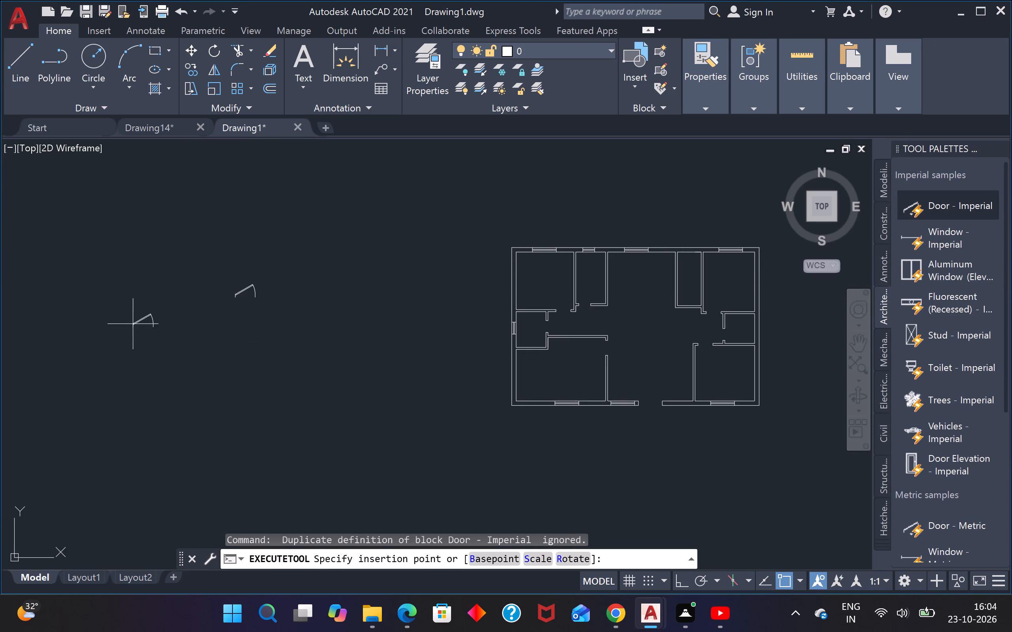
{"action": "left_click", "coordinate": [180, 296]}
{"action": "left_click", "coordinate": [923, 211]}
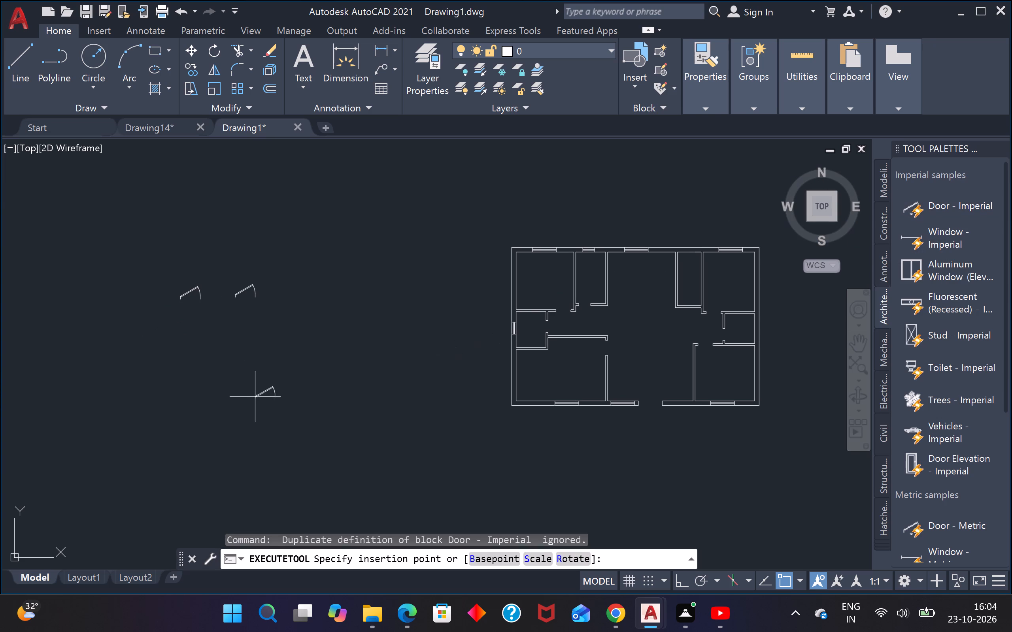
{"action": "left_click", "coordinate": [146, 297]}
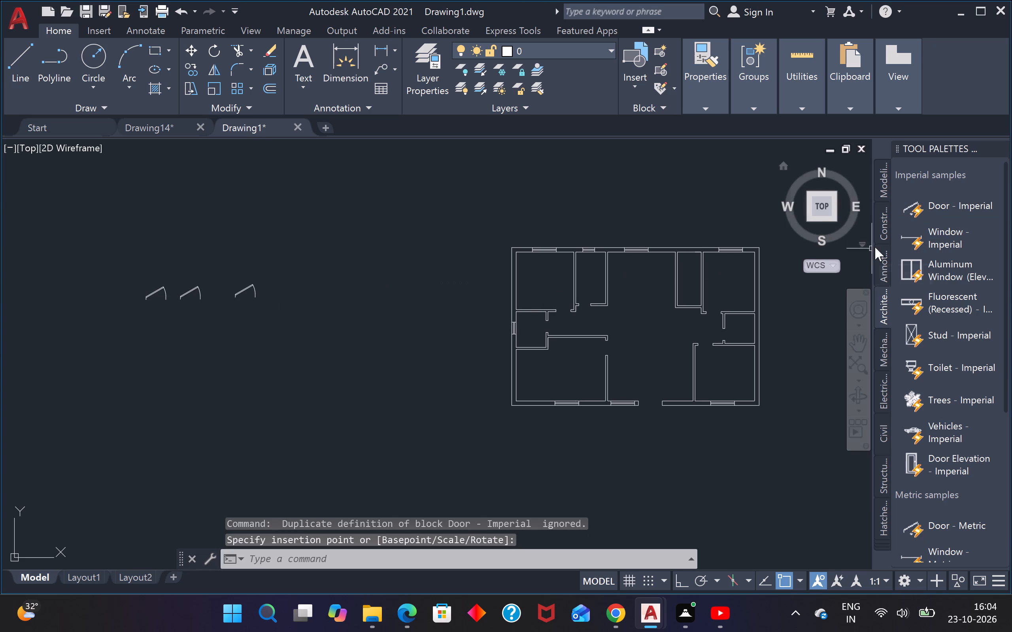
{"action": "left_click", "coordinate": [914, 206]}
{"action": "left_click_drag", "start_coordinate": [277, 292], "coordinate": [282, 291]}
{"action": "key", "text": "Escape"}
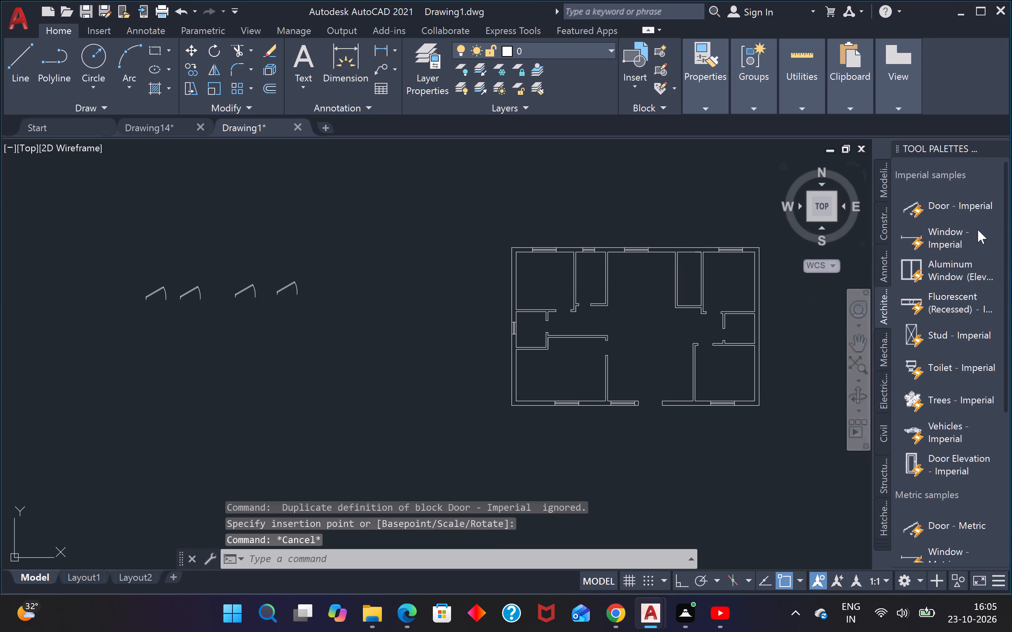
{"action": "left_click", "coordinate": [1001, 143]}
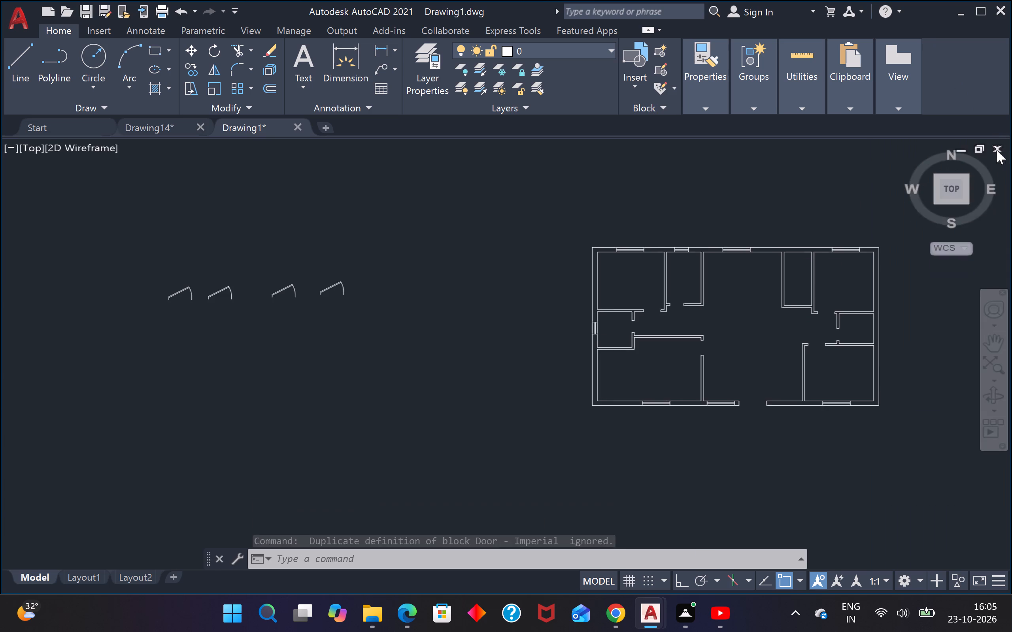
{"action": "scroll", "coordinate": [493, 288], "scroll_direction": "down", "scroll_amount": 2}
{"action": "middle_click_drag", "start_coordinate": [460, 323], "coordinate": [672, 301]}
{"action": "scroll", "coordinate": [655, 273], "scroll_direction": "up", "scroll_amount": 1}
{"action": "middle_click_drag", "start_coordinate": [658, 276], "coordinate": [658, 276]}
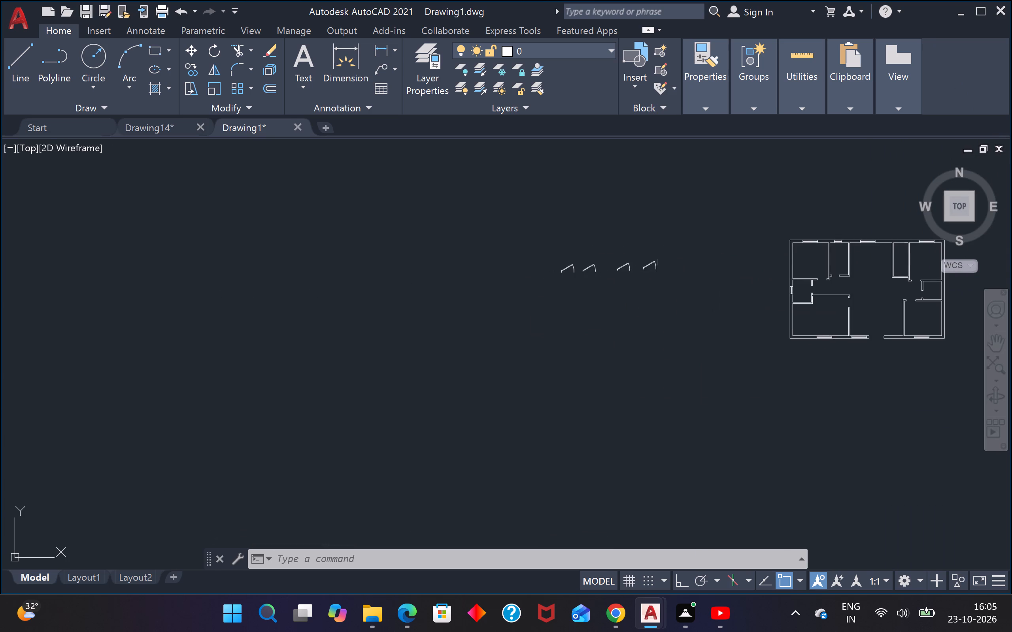
Measure the door openings and room spacing across the floor plan with Quick measure.
{"action": "middle_click_drag", "start_coordinate": [658, 276], "coordinate": [601, 334]}
{"action": "scroll", "coordinate": [812, 395], "scroll_direction": "up", "scroll_amount": 1}
{"action": "left_click", "coordinate": [819, 74]}
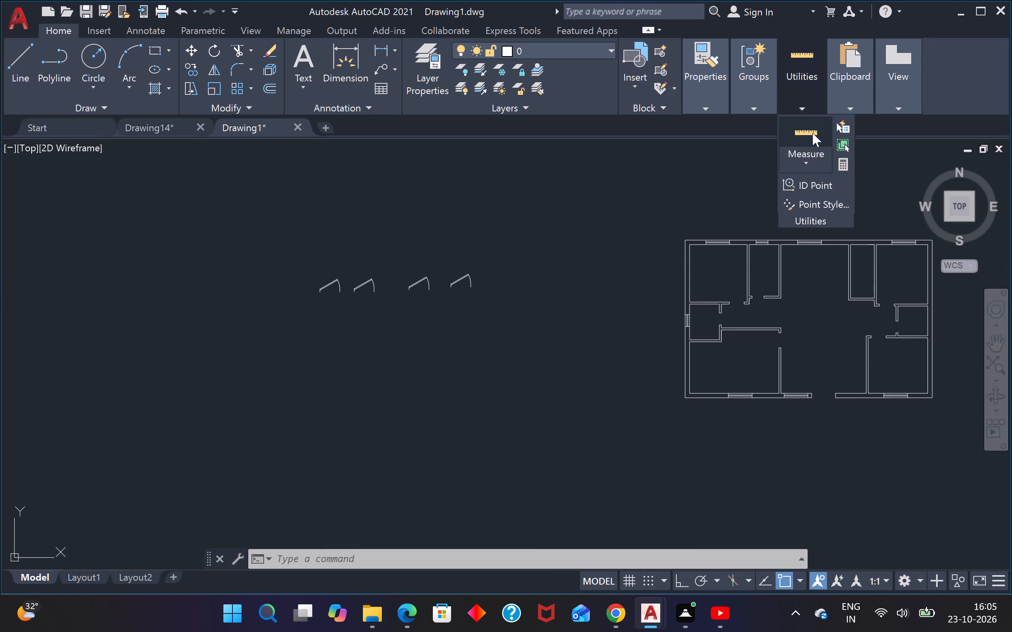
{"action": "left_click", "coordinate": [812, 133]}
{"action": "scroll", "coordinate": [748, 300], "scroll_direction": "up", "scroll_amount": 2}
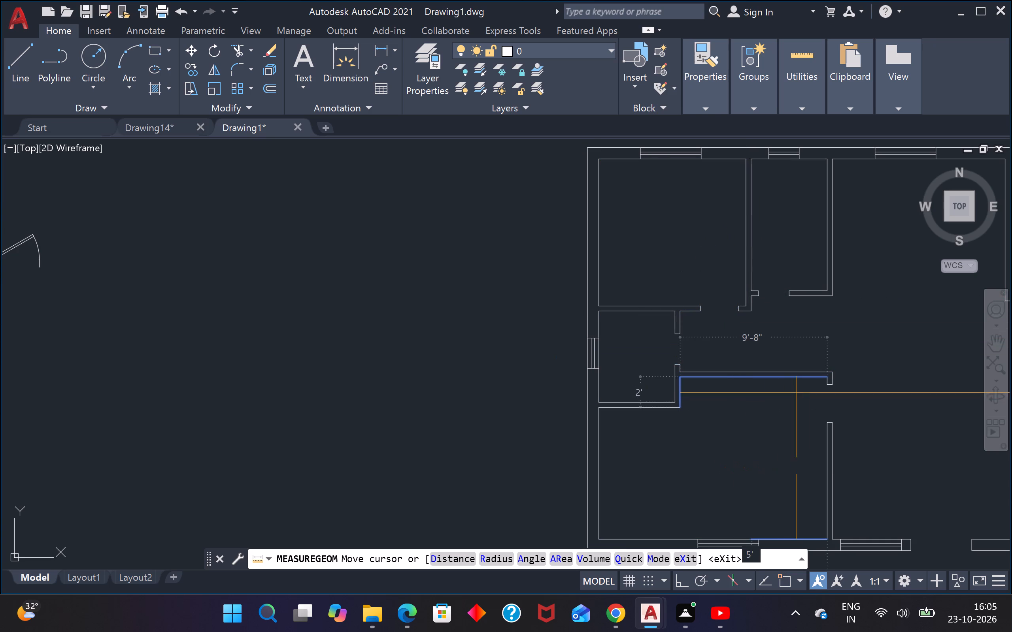
{"action": "scroll", "coordinate": [833, 398], "scroll_direction": "down", "scroll_amount": 2}
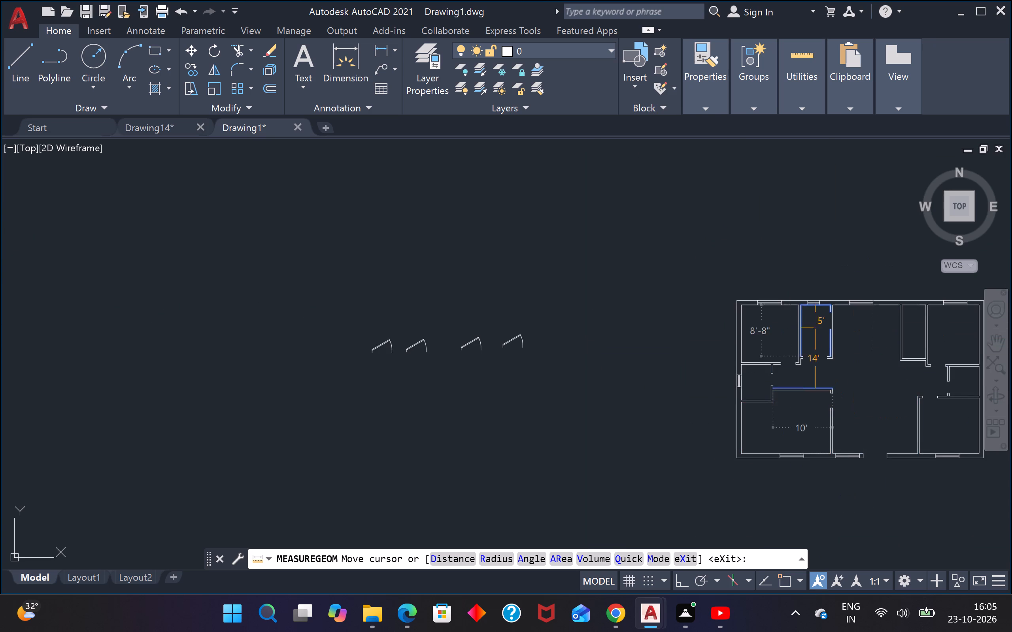
{"action": "scroll", "coordinate": [806, 348], "scroll_direction": "up", "scroll_amount": 2}
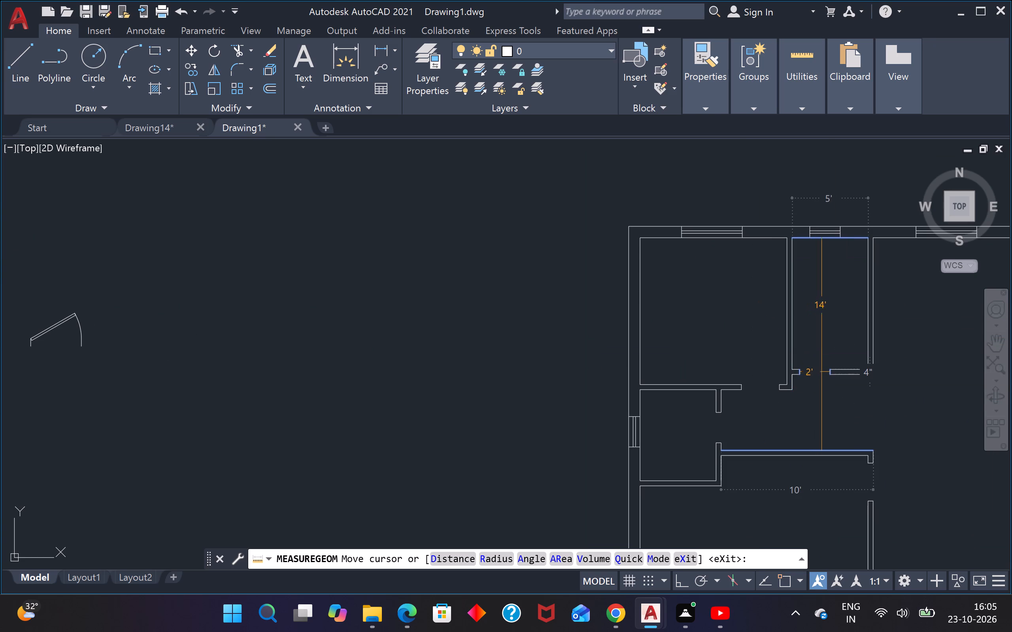
{"action": "scroll", "coordinate": [828, 378], "scroll_direction": "down", "scroll_amount": 3}
{"action": "scroll", "coordinate": [922, 396], "scroll_direction": "up", "scroll_amount": 3}
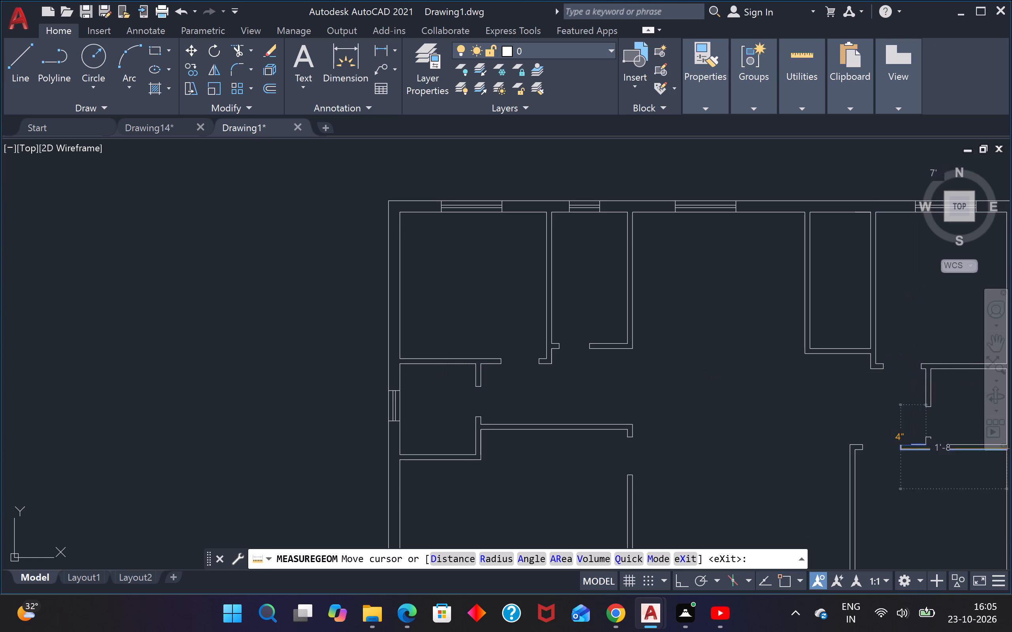
{"action": "scroll", "coordinate": [903, 421], "scroll_direction": "down", "scroll_amount": 3}
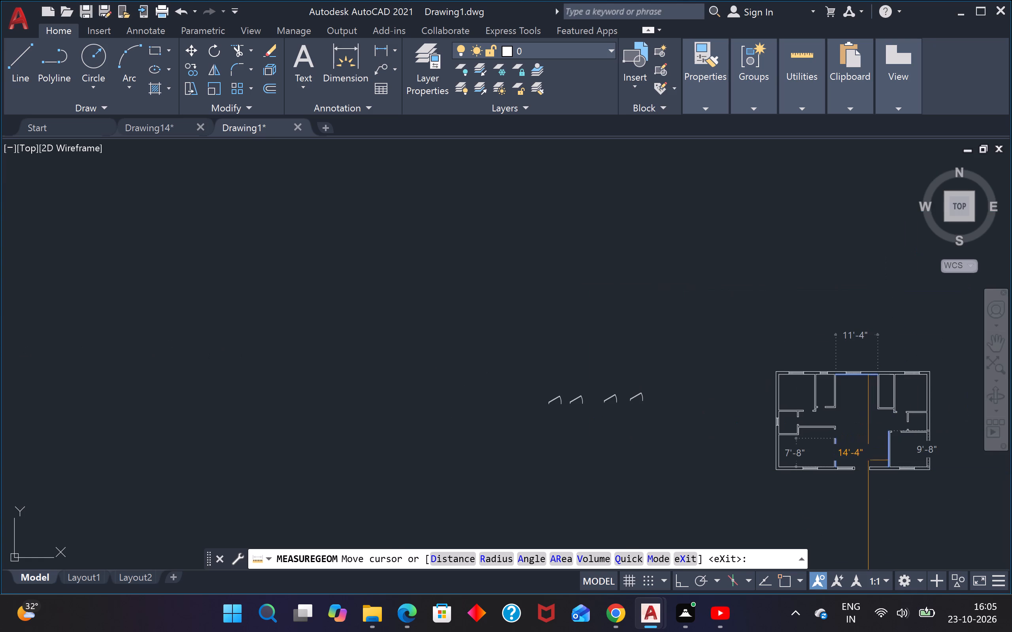
{"action": "scroll", "coordinate": [868, 465], "scroll_direction": "up", "scroll_amount": 3}
{"action": "scroll", "coordinate": [866, 476], "scroll_direction": "down", "scroll_amount": 3}
{"action": "key", "text": "Escape"}
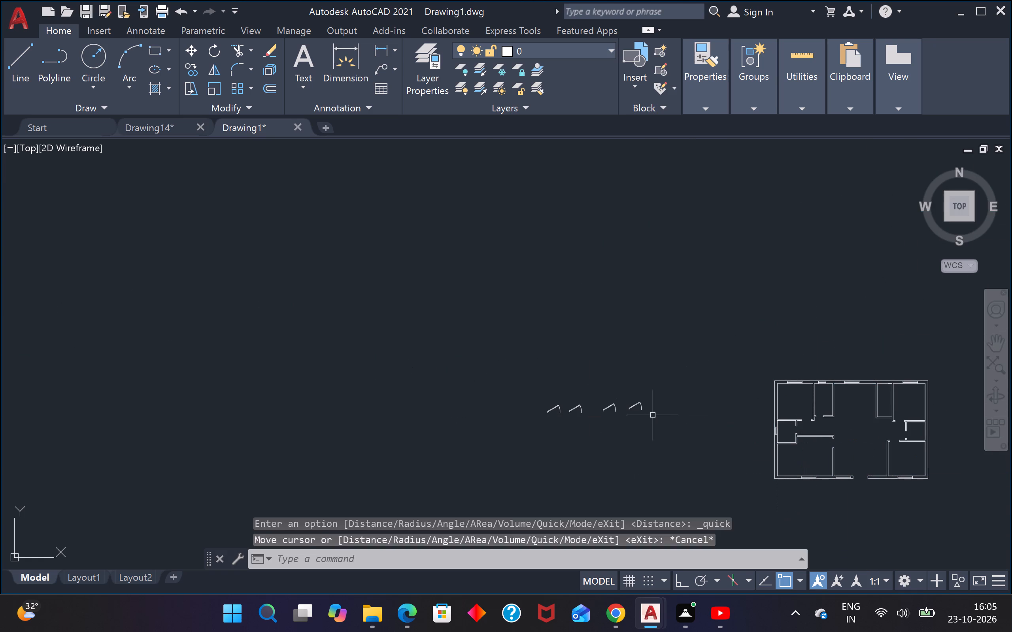
{"action": "key", "text": "Escape"}
Erase the leftmost of the four door blocks beside the floor plan.
{"action": "scroll", "coordinate": [641, 418], "scroll_direction": "up", "scroll_amount": 2}
{"action": "left_click_drag", "start_coordinate": [436, 359], "coordinate": [434, 379]}
{"action": "left_click", "coordinate": [415, 418]}
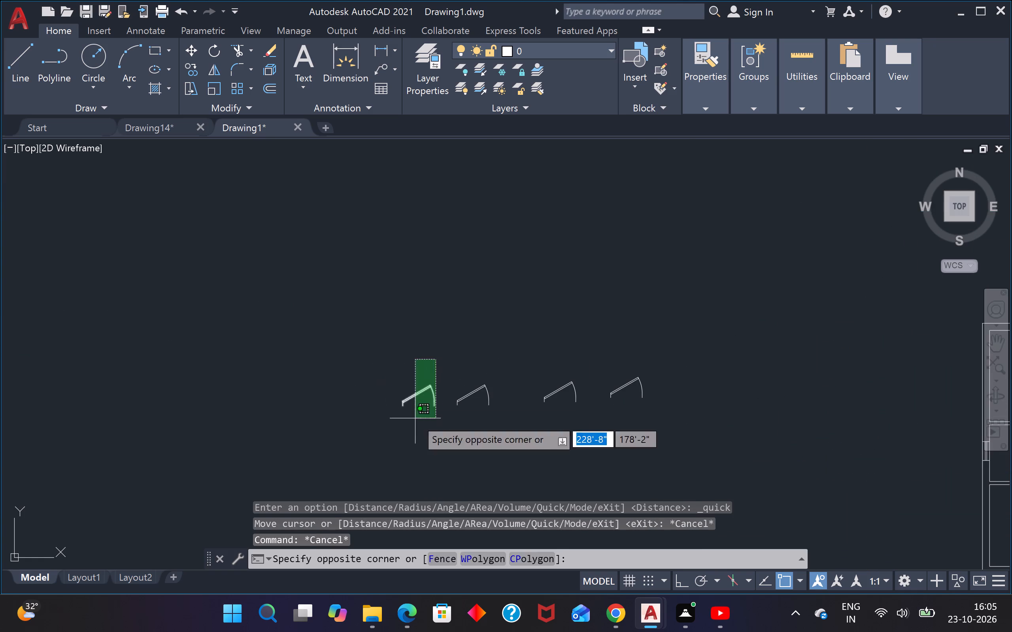
{"action": "key", "text": "Delete"}
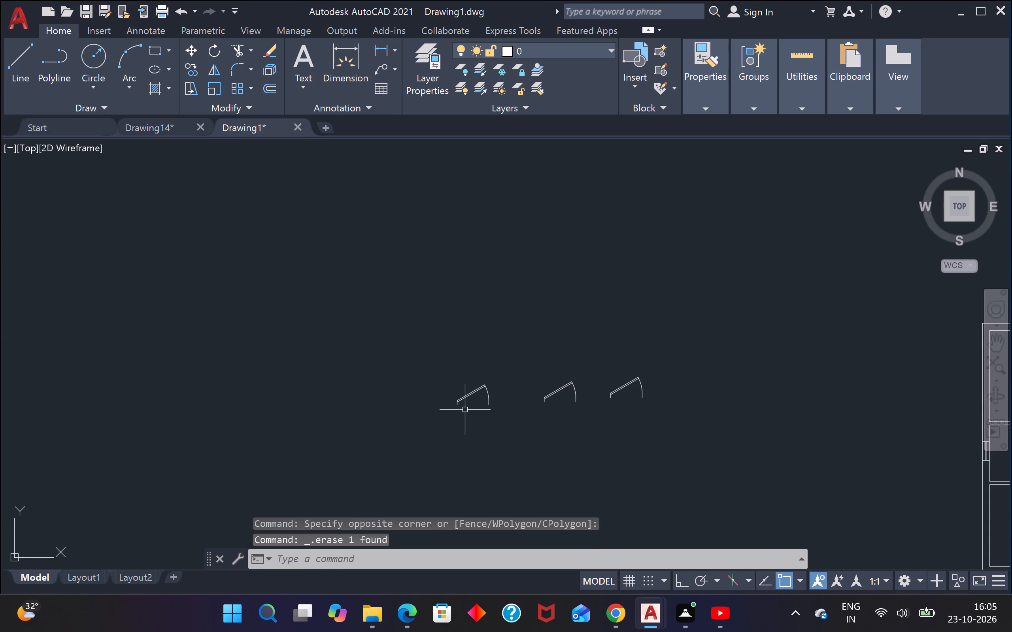
Draw a 4' horizontal reference line below the rightmost door block, with Ortho on.
{"action": "type", "text": "l"}
{"action": "key", "text": "space"}
{"action": "left_click", "coordinate": [606, 414]}
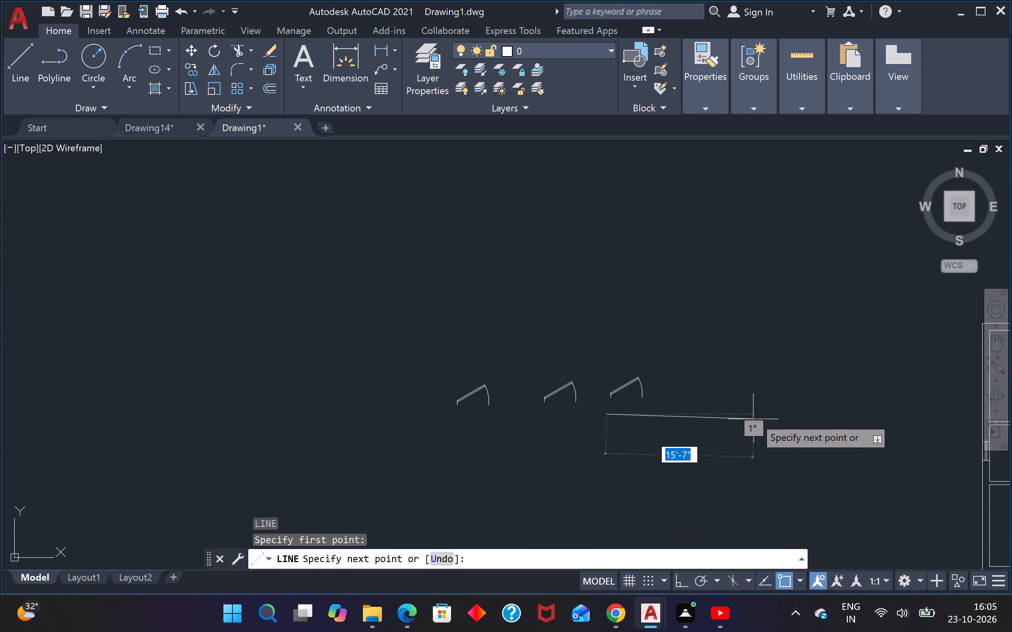
{"action": "key", "text": "F8"}
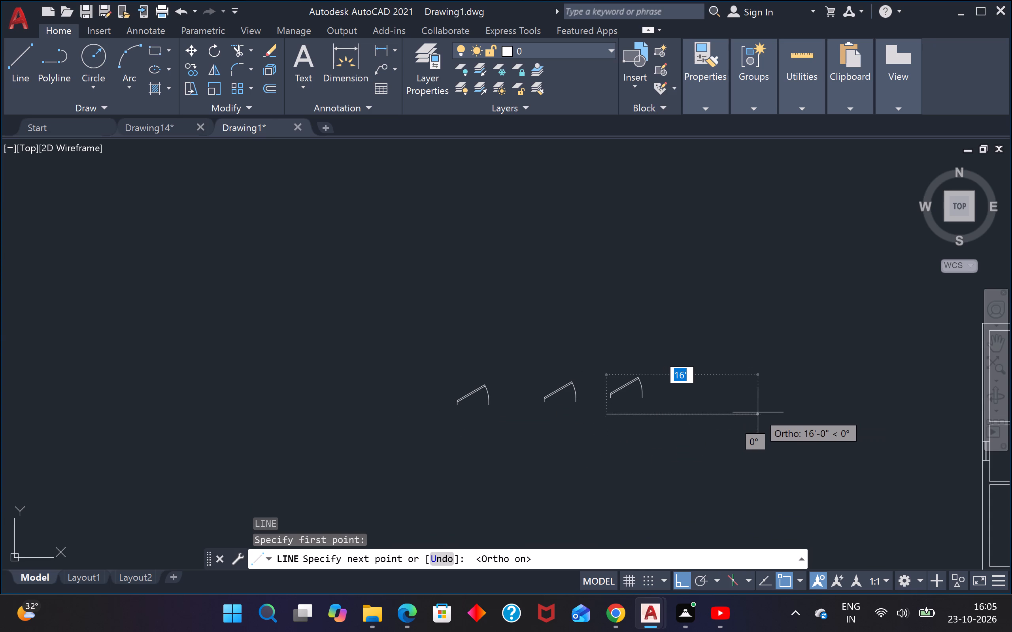
{"action": "key", "text": "1"}
{"action": "key", "text": "BackSpace"}
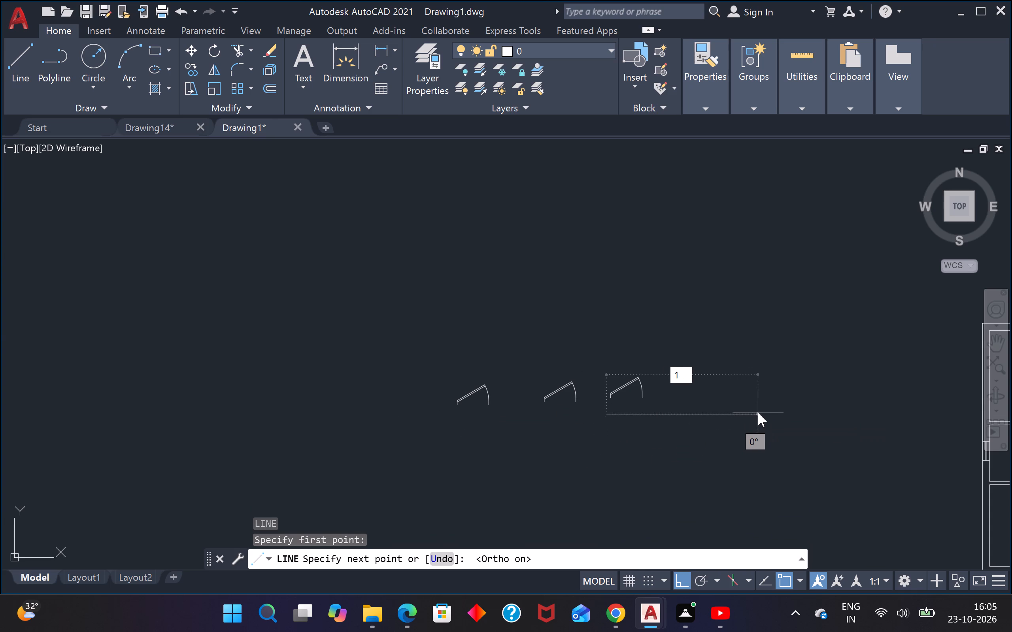
{"action": "type", "text": "4'"}
{"action": "key", "text": "Return"}
{"action": "key", "text": "Escape"}
Draw a 2'6" horizontal reference line below the middle door block.
{"action": "type", "text": "l"}
{"action": "key", "text": "space"}
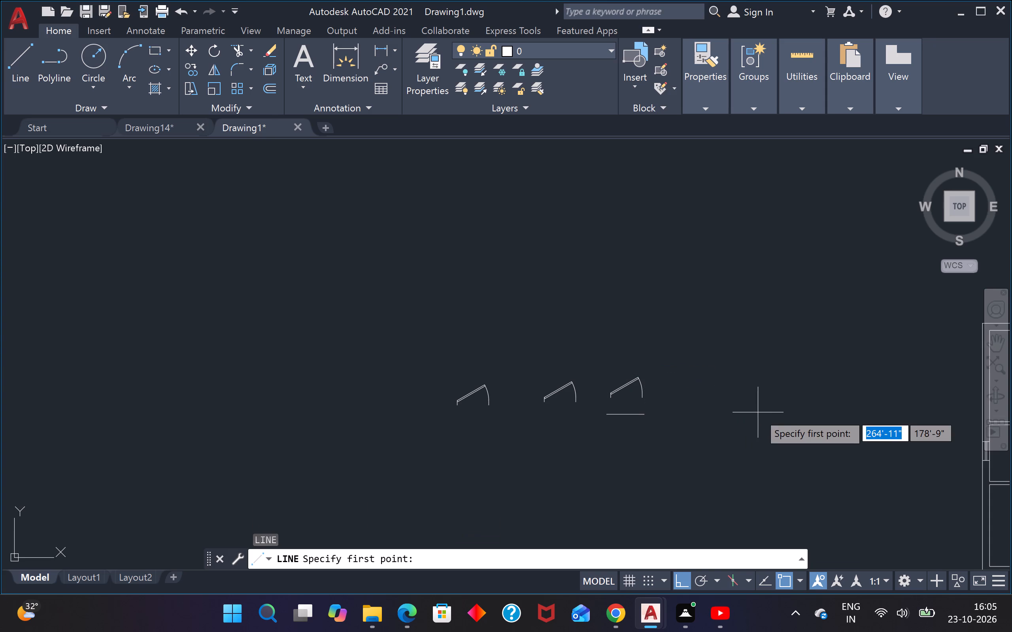
{"action": "left_click", "coordinate": [587, 414]}
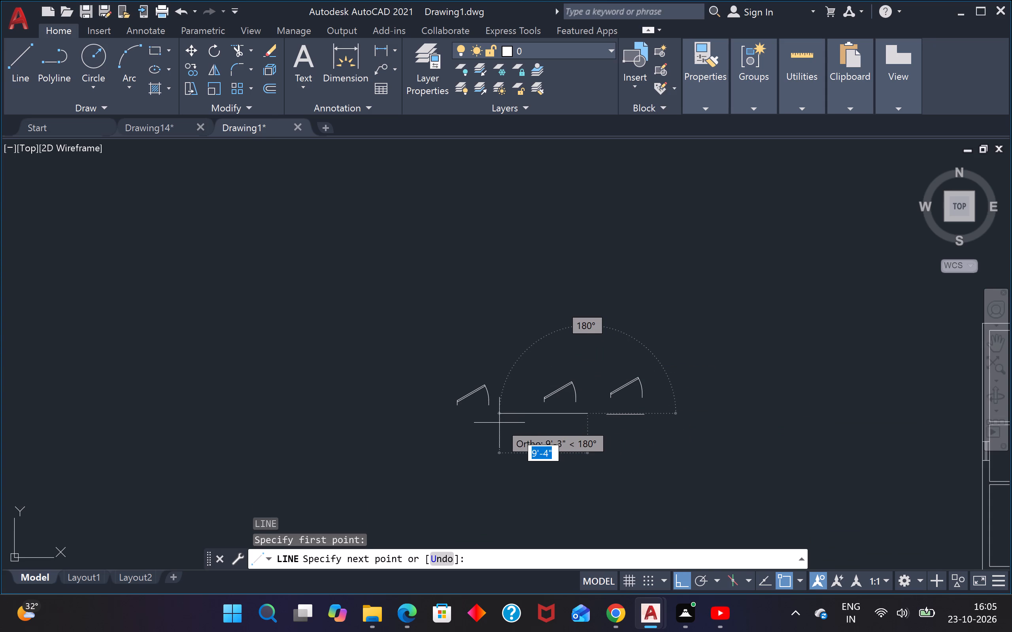
{"action": "type", "text": "2'"}
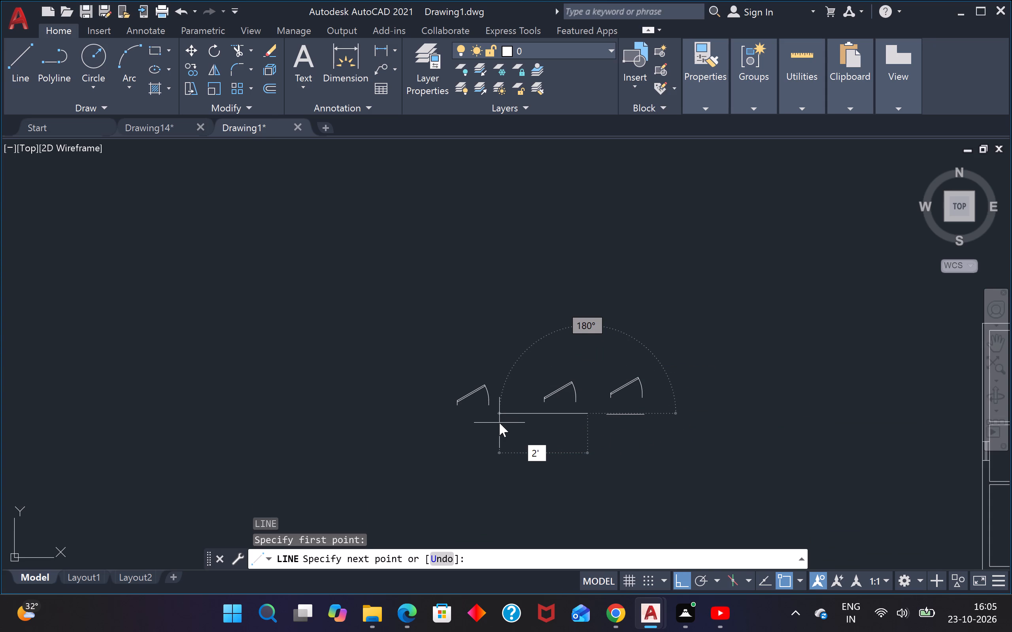
{"action": "type", "text": "6\""}
{"action": "key", "text": "Return"}
{"action": "key", "text": "Escape"}
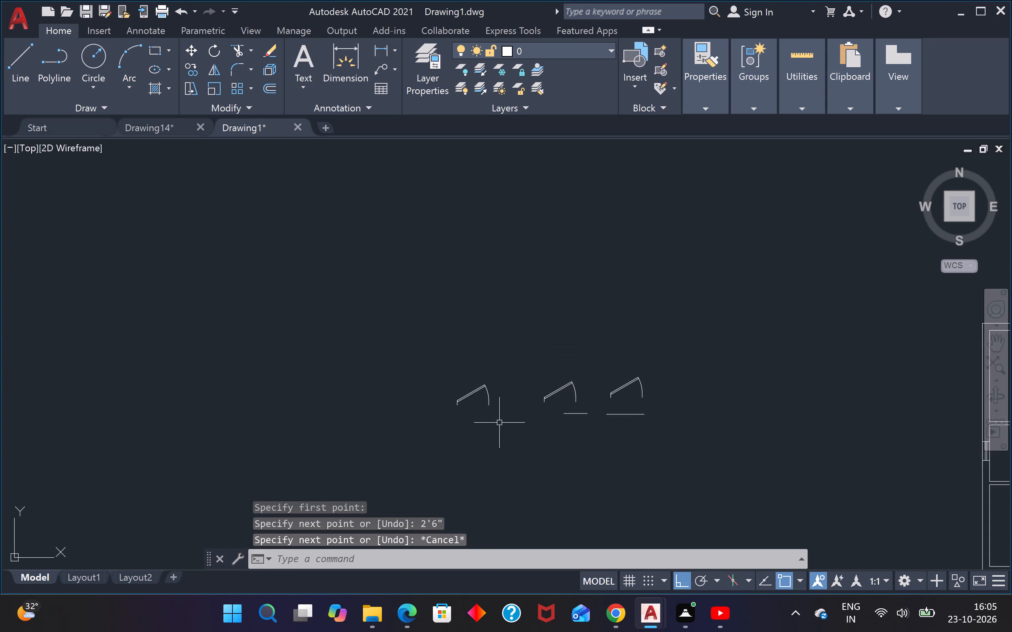
Draw a 2' horizontal reference line below the leftmost remaining door block.
{"action": "type", "text": "l"}
{"action": "key", "text": "space"}
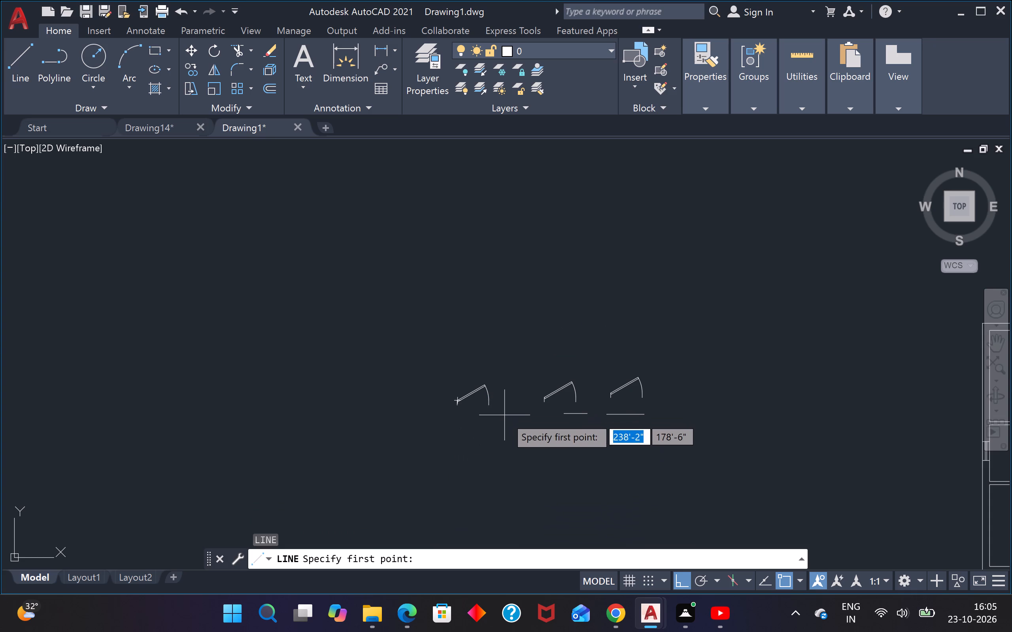
{"action": "left_click_drag", "start_coordinate": [505, 418], "coordinate": [494, 418]}
{"action": "type", "text": "2'"}
{"action": "key", "text": "Return"}
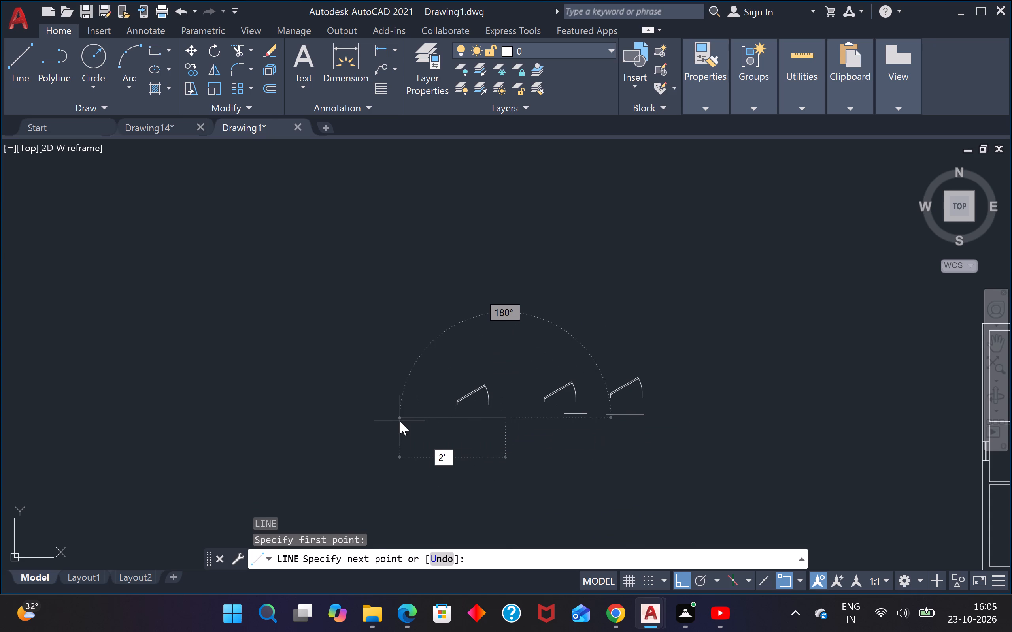
{"action": "key", "text": "Escape"}
Scale the rightmost door block by reference, from its opening width to the 4' line, based at the line's left end.
{"action": "scroll", "coordinate": [637, 371], "scroll_direction": "up", "scroll_amount": 3}
{"action": "left_click", "coordinate": [638, 377]}
{"action": "left_click", "coordinate": [607, 459]}
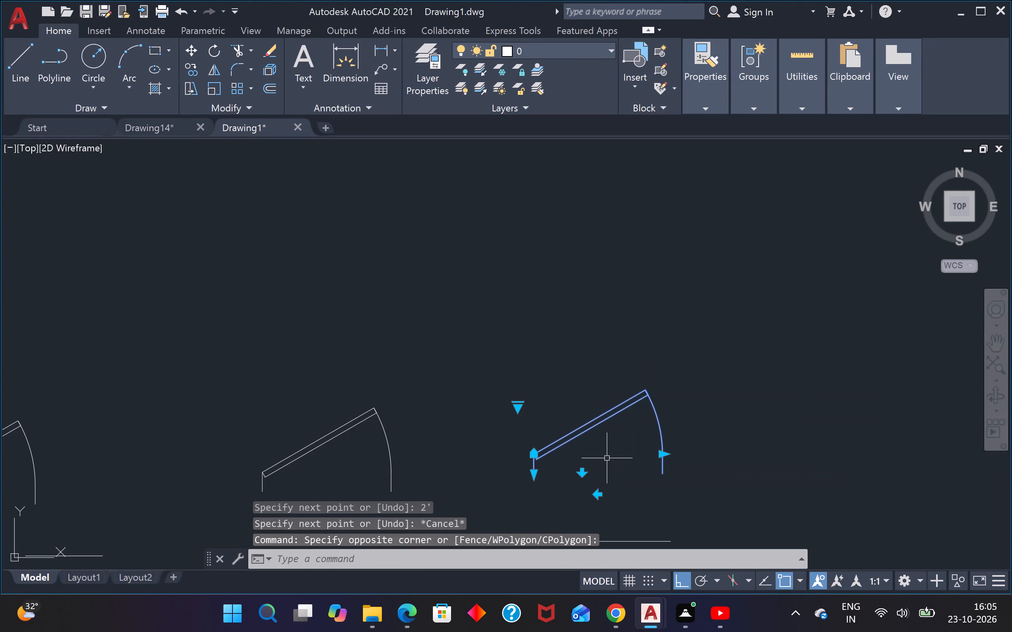
{"action": "type", "text": "sc"}
{"action": "key", "text": "space"}
{"action": "scroll", "coordinate": [576, 455], "scroll_direction": "down", "scroll_amount": 3}
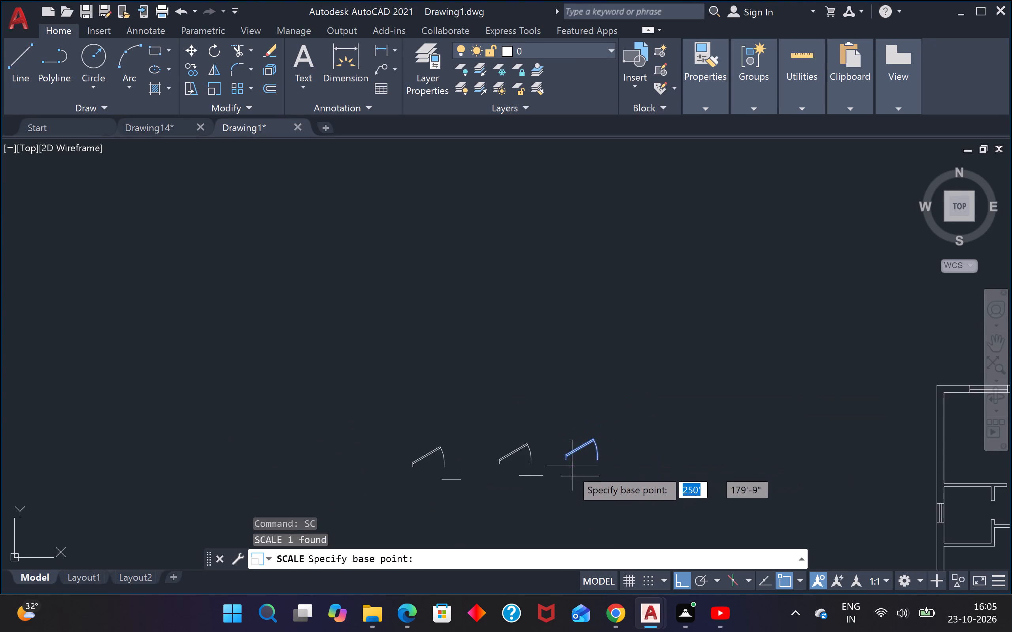
{"action": "scroll", "coordinate": [569, 476], "scroll_direction": "up", "scroll_amount": 2}
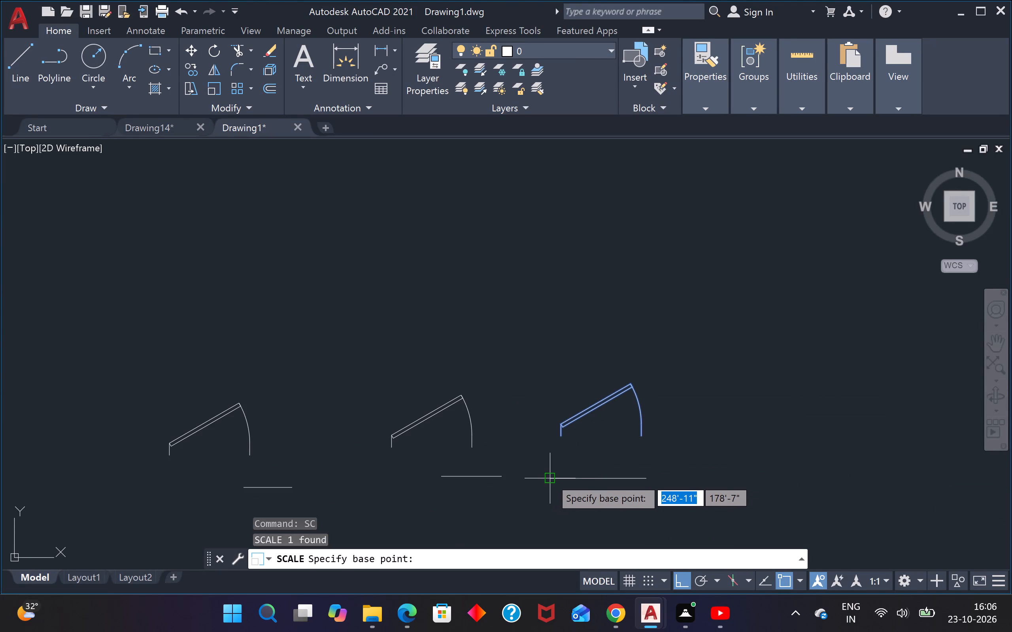
{"action": "left_click", "coordinate": [550, 476]}
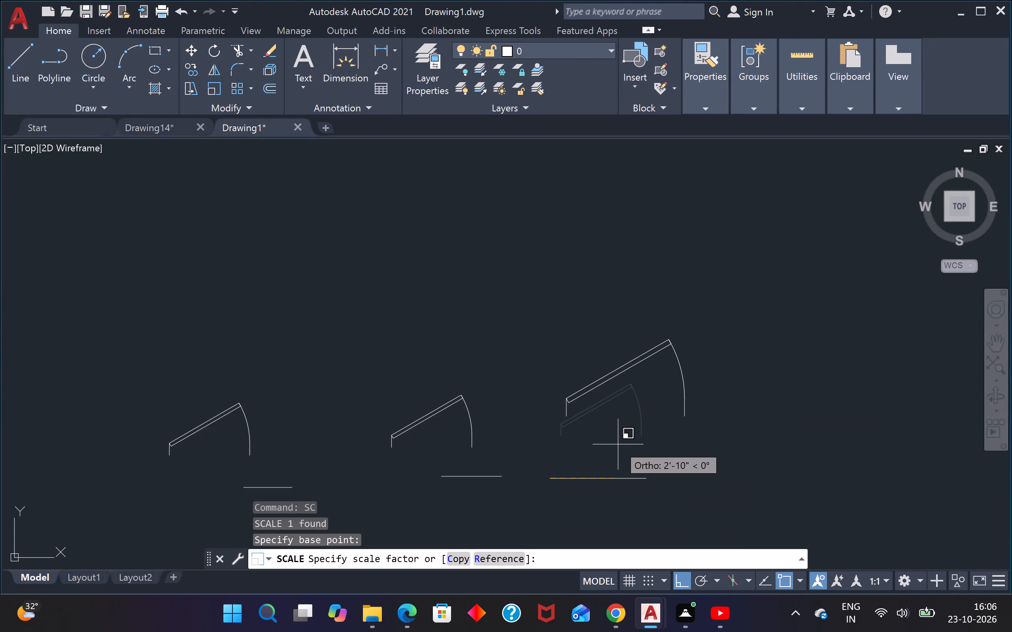
{"action": "type", "text": "r"}
{"action": "key", "text": "space"}
{"action": "left_click", "coordinate": [564, 437]}
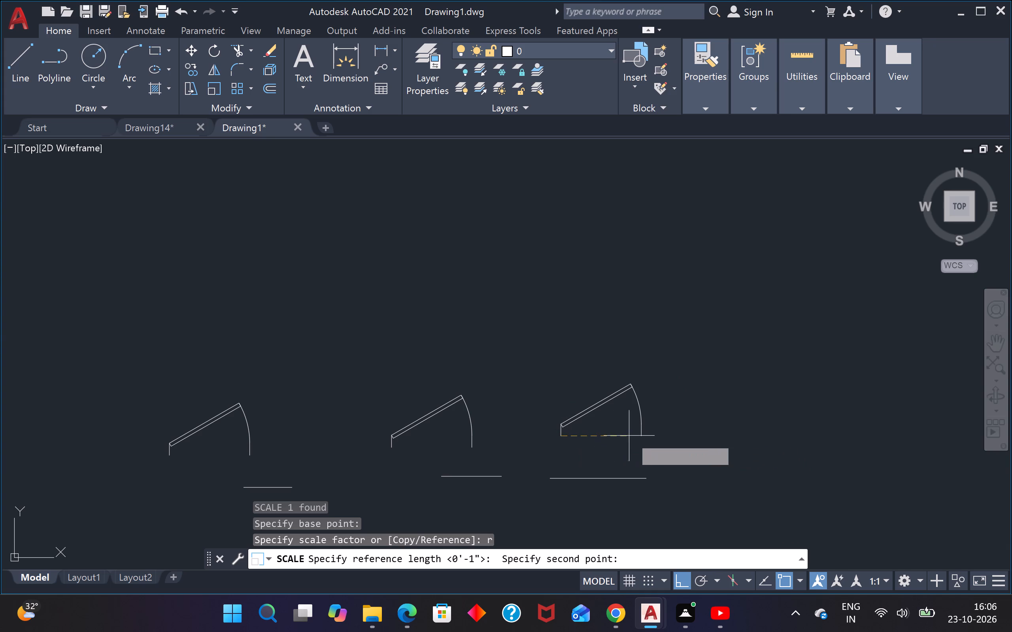
{"action": "left_click", "coordinate": [645, 434]}
{"action": "left_click", "coordinate": [643, 480]}
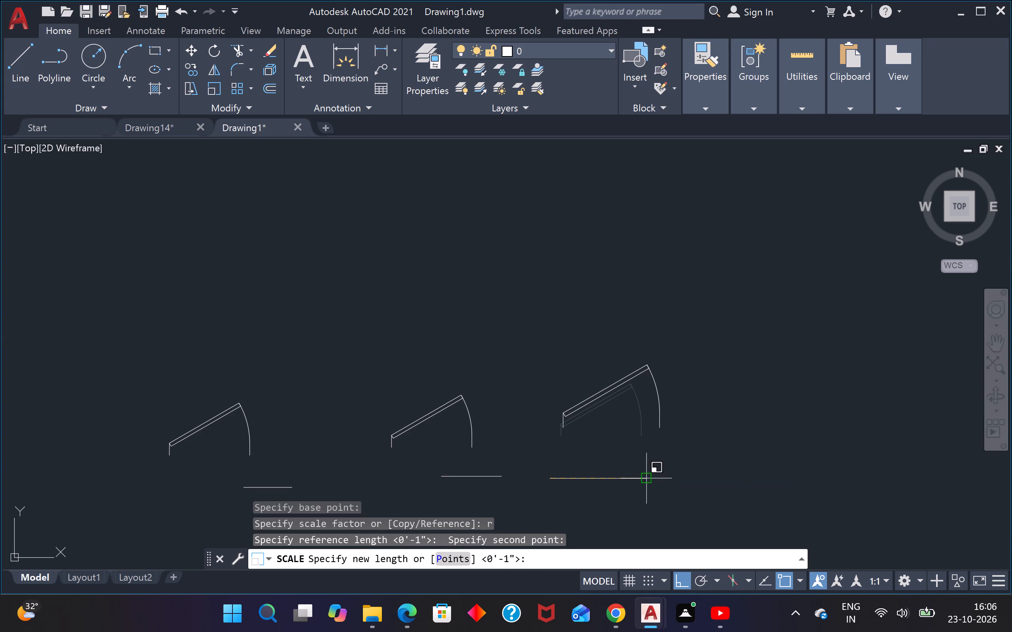
{"action": "scroll", "coordinate": [615, 442], "scroll_direction": "down", "scroll_amount": 1}
{"action": "key", "text": "Escape"}
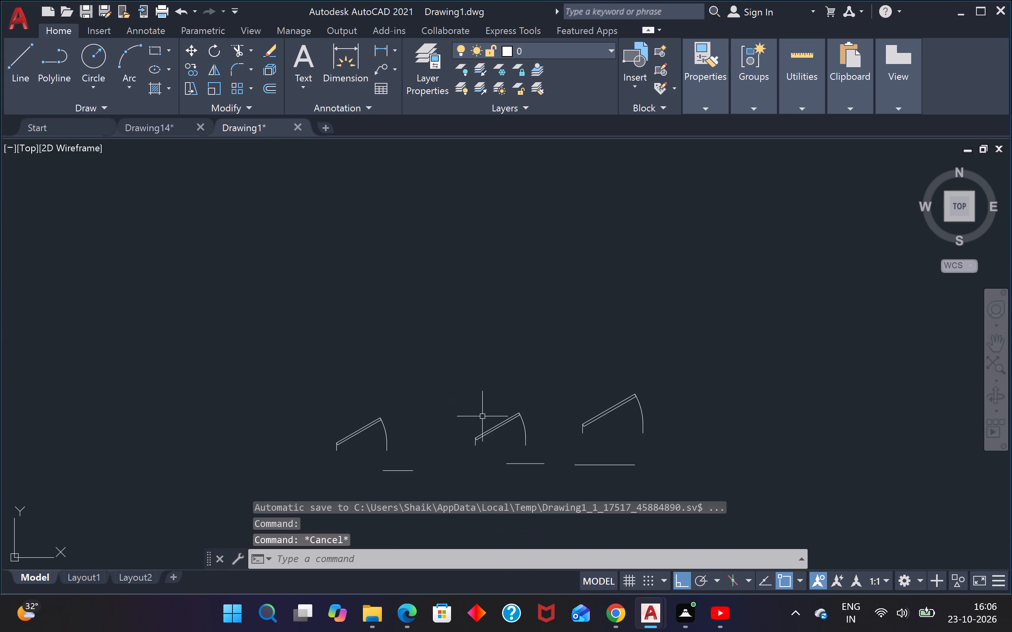
Scale the middle door block by reference, from its opening width to the 2'6" line, based at the line's left end.
{"action": "scroll", "coordinate": [542, 438], "scroll_direction": "up", "scroll_amount": 1}
{"action": "left_click", "coordinate": [510, 397]}
{"action": "left_click", "coordinate": [497, 422]}
{"action": "type", "text": "sc"}
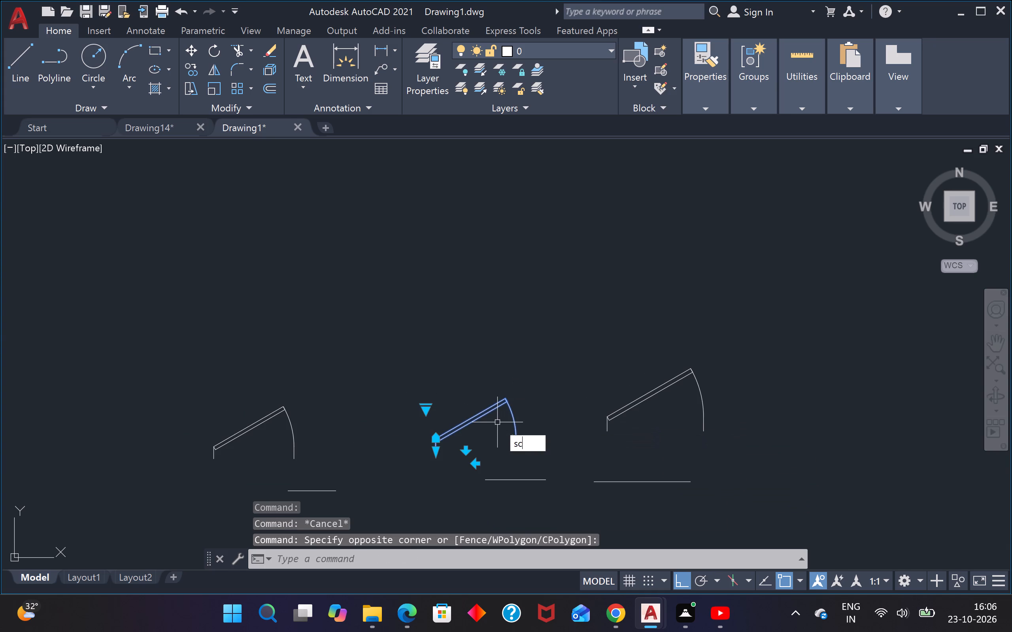
{"action": "key", "text": "space"}
{"action": "scroll", "coordinate": [456, 451], "scroll_direction": "down", "scroll_amount": 1}
{"action": "scroll", "coordinate": [470, 469], "scroll_direction": "up", "scroll_amount": 2}
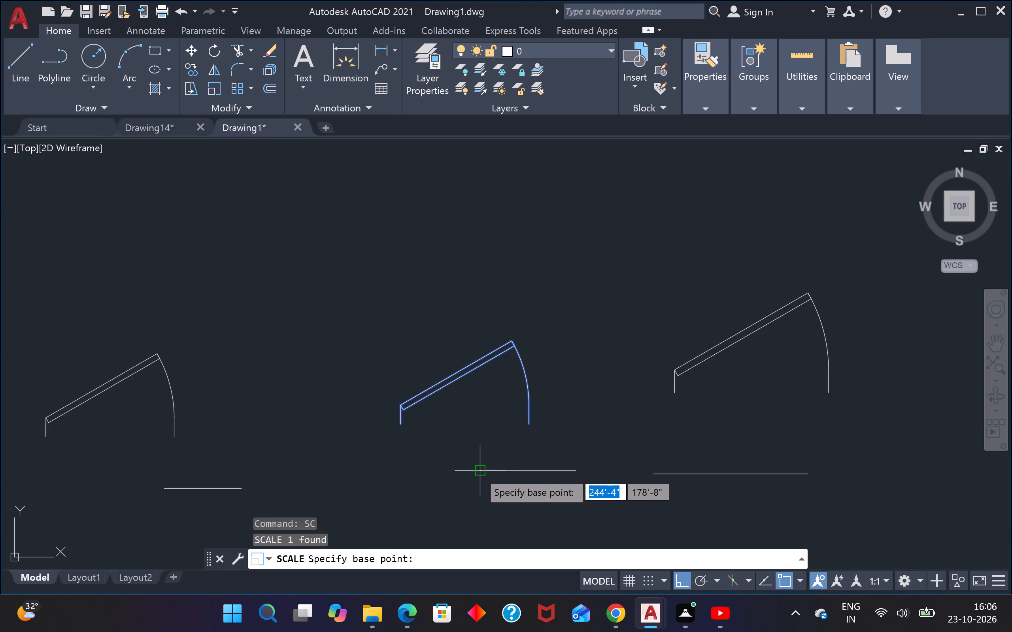
{"action": "left_click_drag", "start_coordinate": [478, 471], "coordinate": [483, 469]}
{"action": "type", "text": "r"}
{"action": "key", "text": "space"}
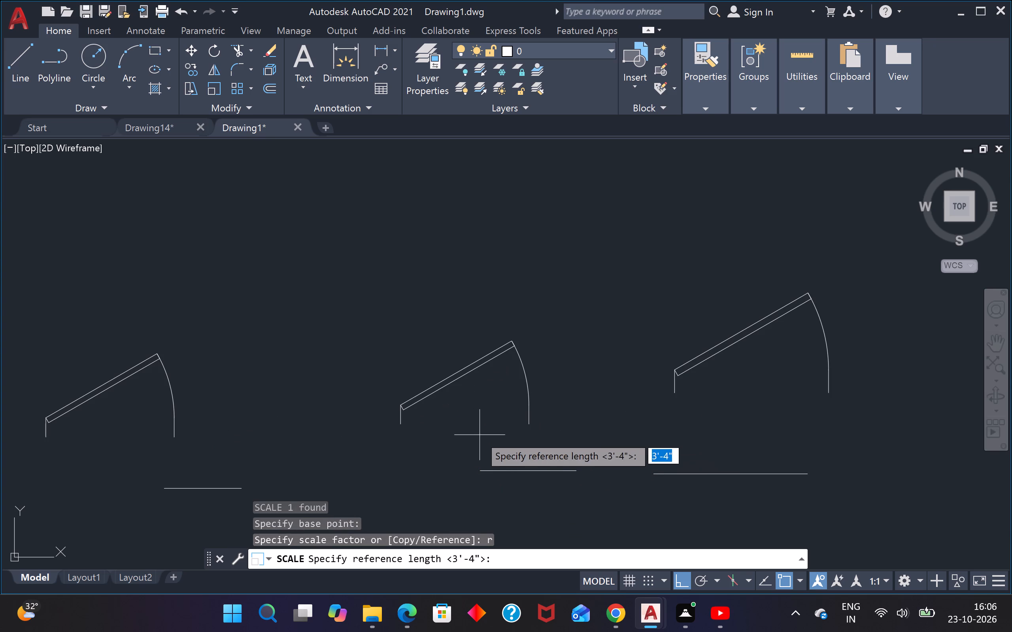
{"action": "left_click", "coordinate": [400, 422]}
{"action": "left_click", "coordinate": [525, 422]}
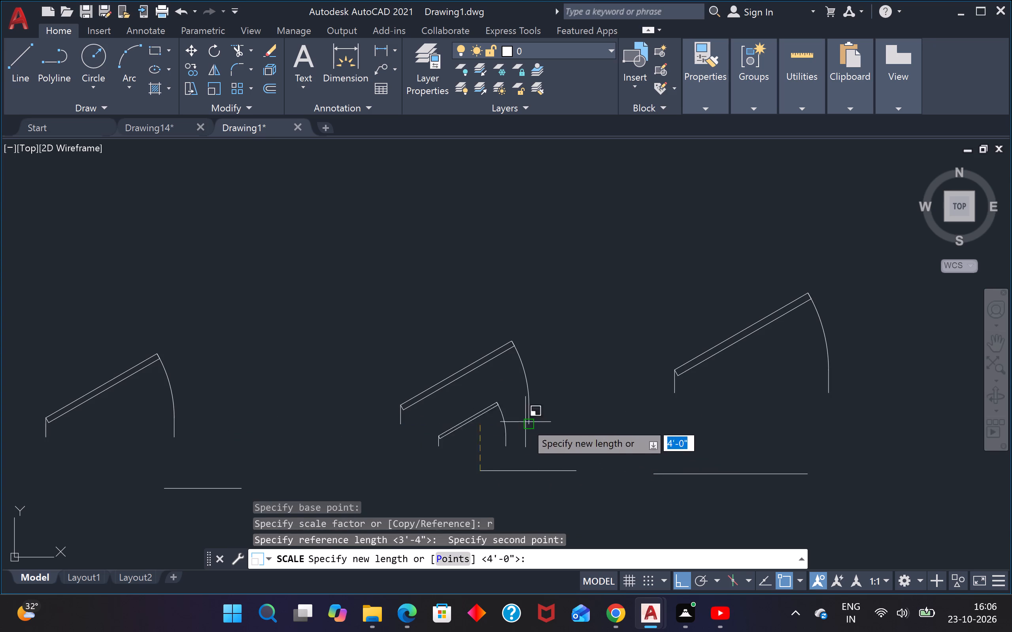
{"action": "left_click", "coordinate": [575, 472]}
Scale the leftmost door block by reference, from its opening width to the 2' line, based at the line's left end.
{"action": "scroll", "coordinate": [575, 458], "scroll_direction": "down", "scroll_amount": 2}
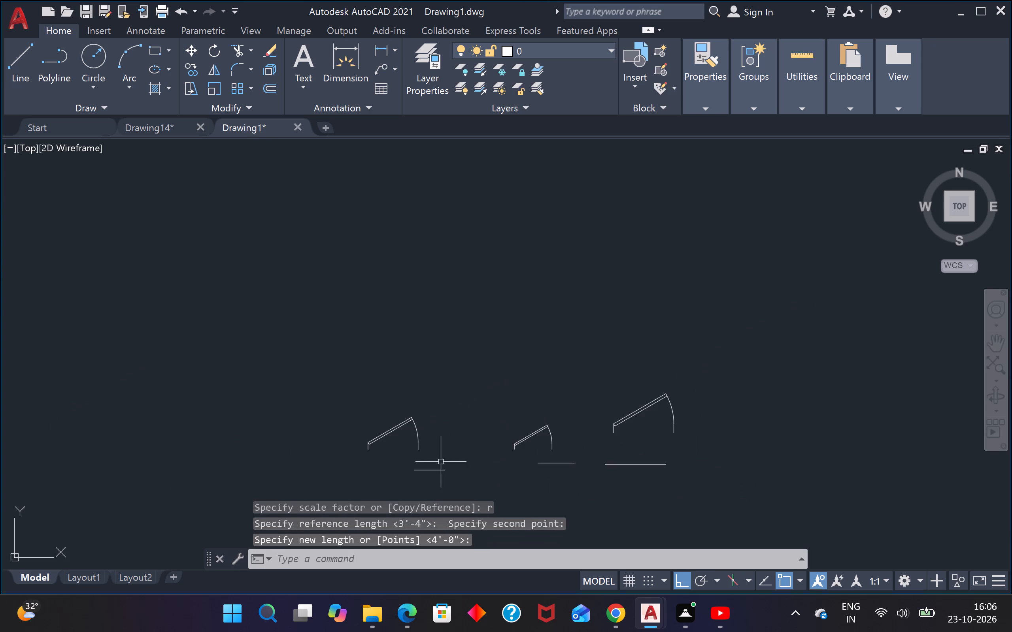
{"action": "scroll", "coordinate": [400, 453], "scroll_direction": "up", "scroll_amount": 2}
{"action": "left_click_drag", "start_coordinate": [448, 363], "coordinate": [440, 371]}
{"action": "left_click", "coordinate": [393, 407]}
{"action": "type", "text": "sc"}
{"action": "key", "text": "space"}
{"action": "scroll", "coordinate": [383, 421], "scroll_direction": "down", "scroll_amount": 2}
{"action": "scroll", "coordinate": [418, 458], "scroll_direction": "up", "scroll_amount": 2}
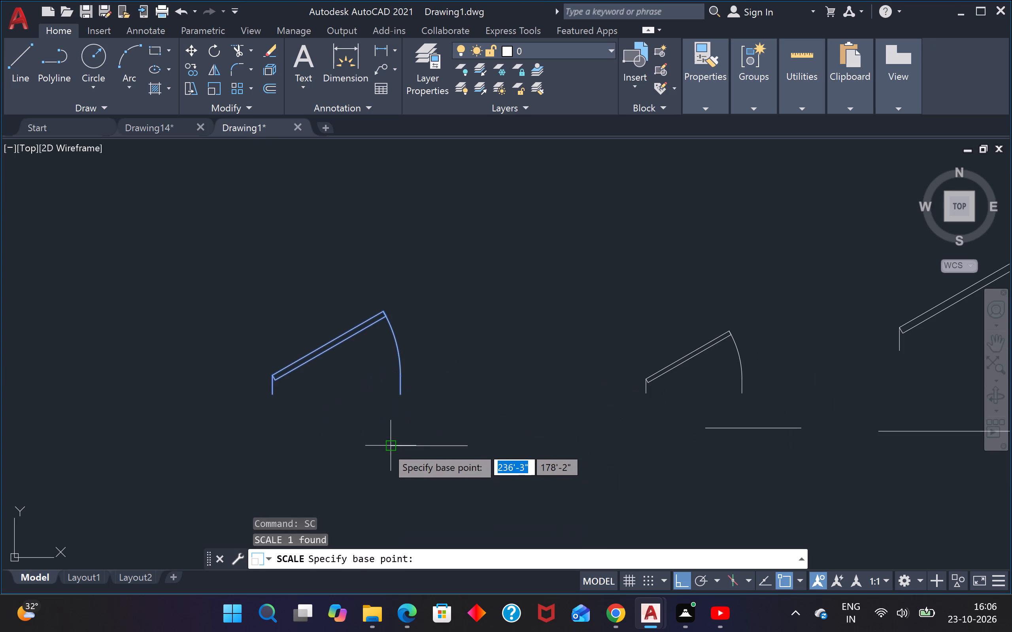
{"action": "left_click", "coordinate": [387, 446]}
{"action": "type", "text": "r"}
{"action": "key", "text": "space"}
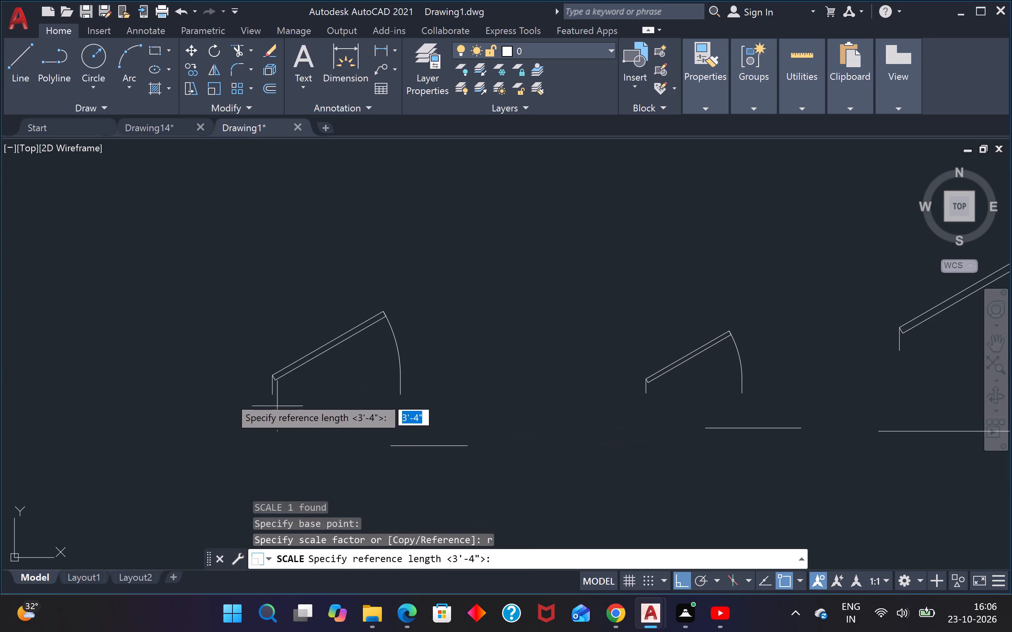
{"action": "left_click_drag", "start_coordinate": [270, 394], "coordinate": [274, 395]}
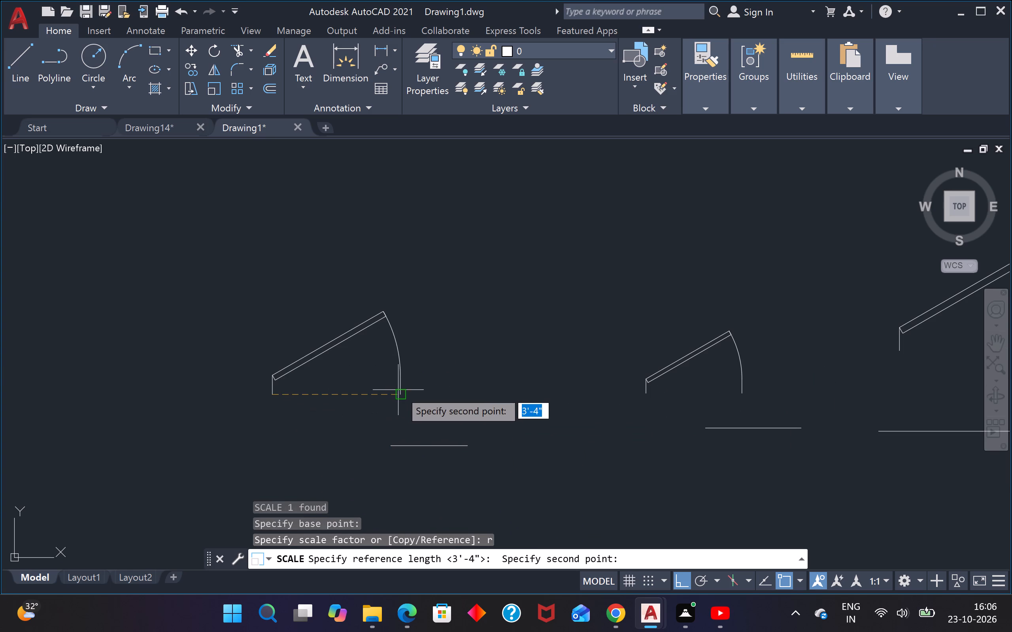
{"action": "left_click", "coordinate": [401, 391]}
{"action": "left_click", "coordinate": [466, 445]}
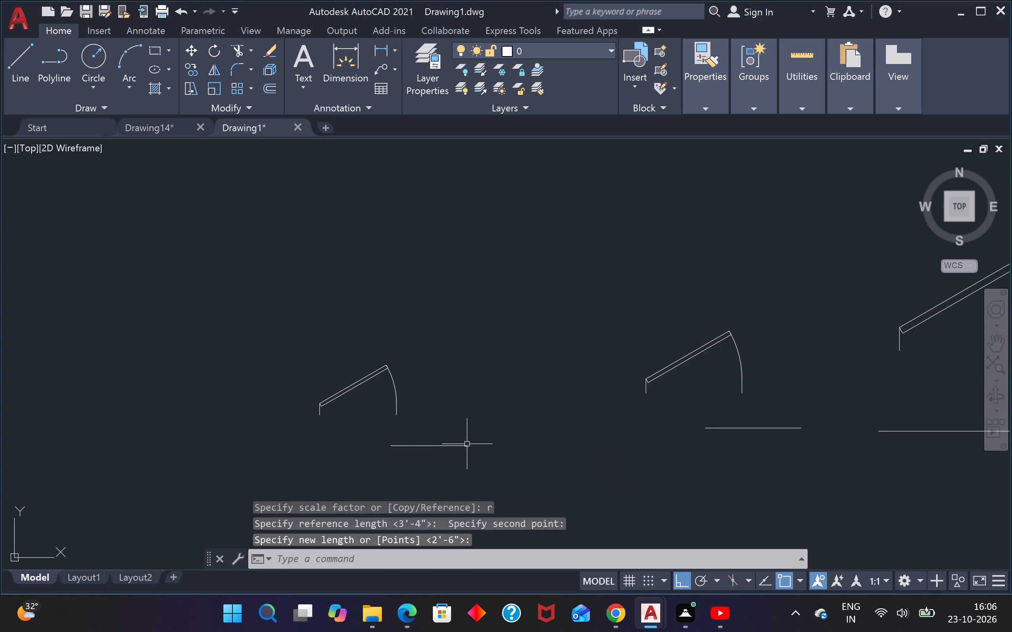
Move the 4' door block by its jamb corner into the main entrance opening in the plan's bottom wall.
{"action": "scroll", "coordinate": [469, 438], "scroll_direction": "down", "scroll_amount": 4}
{"action": "scroll", "coordinate": [579, 419], "scroll_direction": "up", "scroll_amount": 2}
{"action": "left_click_drag", "start_coordinate": [557, 390], "coordinate": [553, 392]}
{"action": "left_click", "coordinate": [502, 422]}
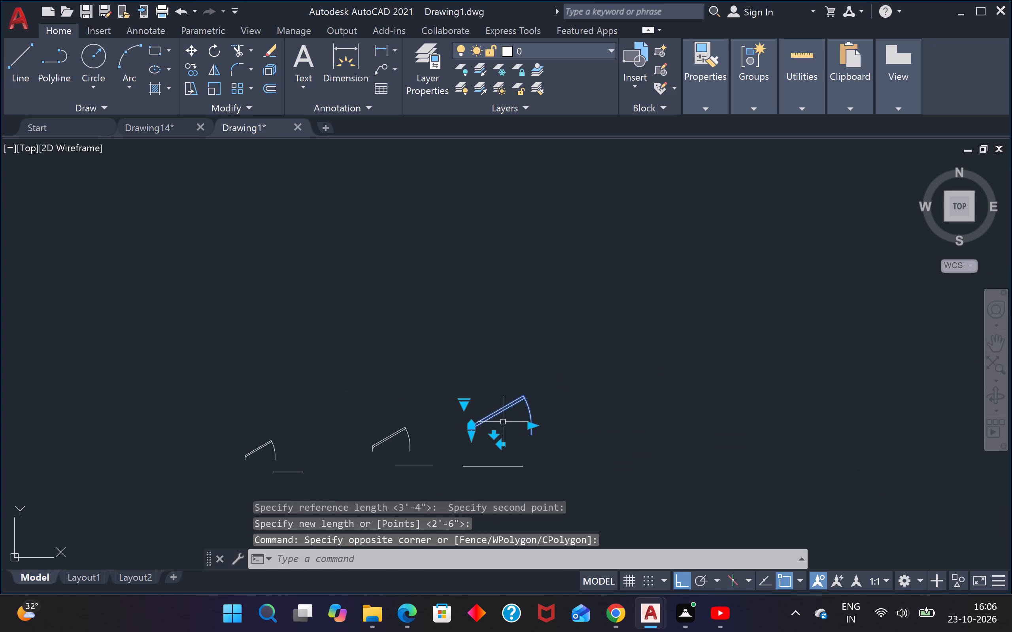
{"action": "type", "text": "m"}
{"action": "key", "text": "space"}
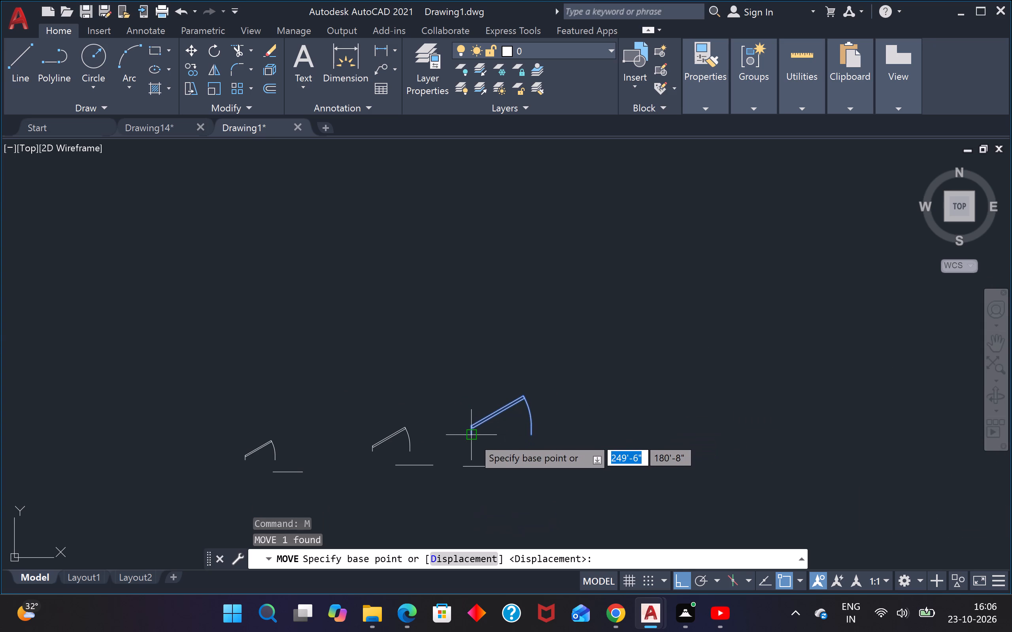
{"action": "left_click", "coordinate": [471, 436]}
{"action": "scroll", "coordinate": [499, 421], "scroll_direction": "down", "scroll_amount": 4}
{"action": "scroll", "coordinate": [631, 480], "scroll_direction": "up", "scroll_amount": 1}
{"action": "key", "text": "F8"}
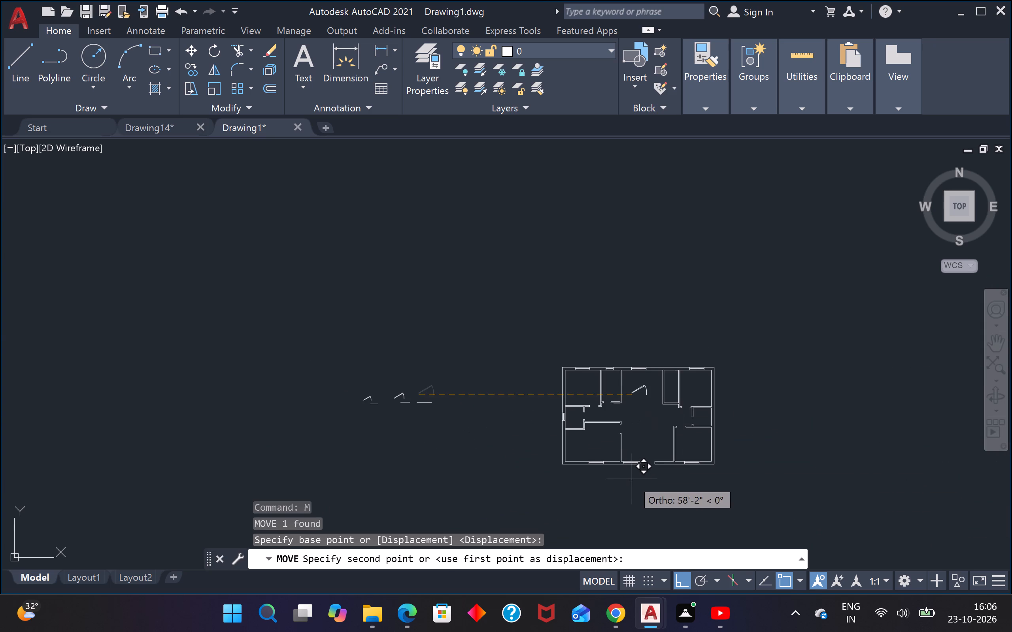
{"action": "scroll", "coordinate": [651, 473], "scroll_direction": "up", "scroll_amount": 3}
{"action": "left_click", "coordinate": [604, 447]}
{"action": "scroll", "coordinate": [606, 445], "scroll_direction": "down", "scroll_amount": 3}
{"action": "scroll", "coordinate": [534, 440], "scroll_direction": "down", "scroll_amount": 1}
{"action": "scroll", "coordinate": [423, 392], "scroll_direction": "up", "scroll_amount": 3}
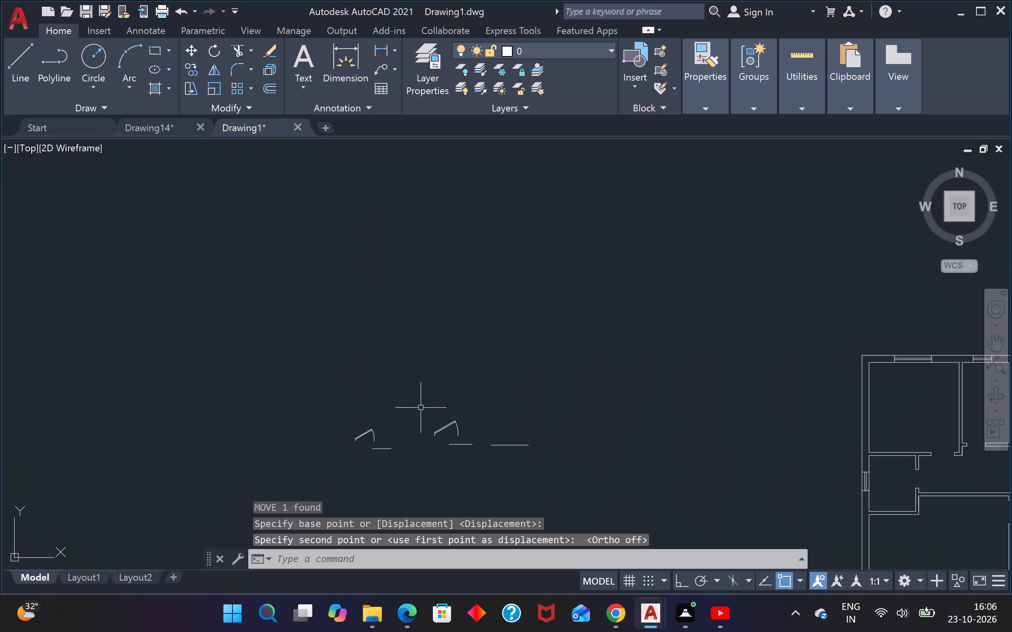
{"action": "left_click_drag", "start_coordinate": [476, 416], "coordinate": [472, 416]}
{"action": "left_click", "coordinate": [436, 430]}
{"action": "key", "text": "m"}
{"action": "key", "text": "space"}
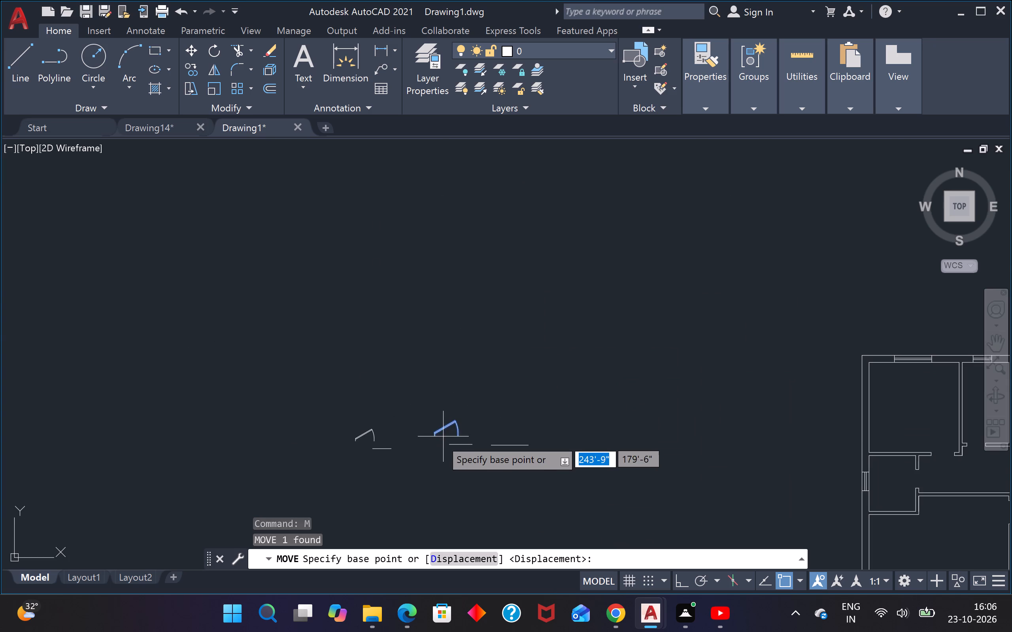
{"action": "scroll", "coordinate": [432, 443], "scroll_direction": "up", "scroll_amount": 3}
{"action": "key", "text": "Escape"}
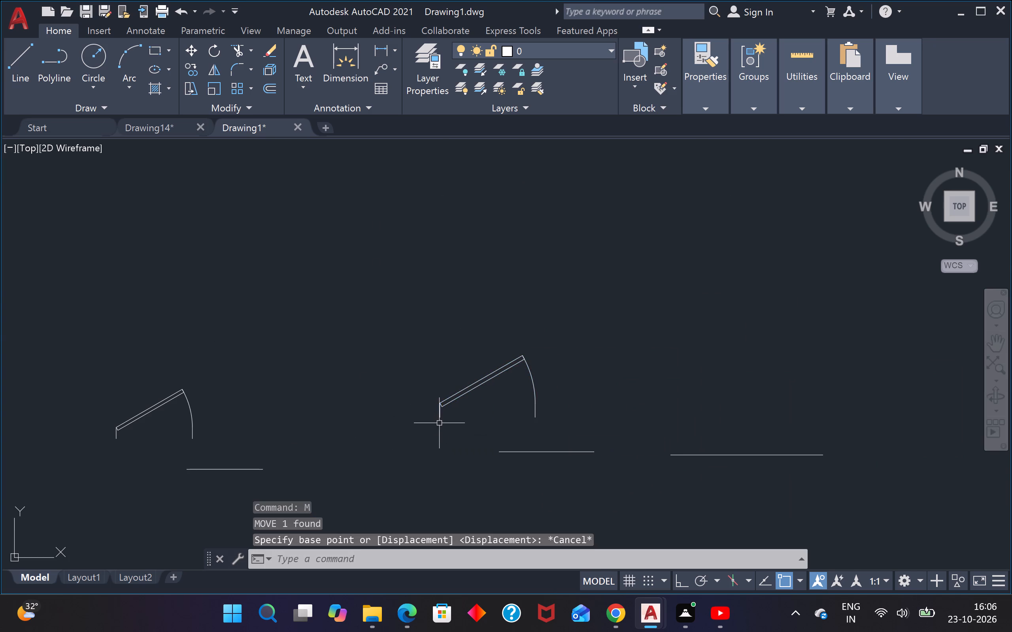
Copy the 2'6" door block from its lower jamb end into the door openings of the two upper-left rooms.
{"action": "left_click_drag", "start_coordinate": [542, 319], "coordinate": [521, 335]}
{"action": "left_click", "coordinate": [479, 384]}
{"action": "key", "text": "c"}
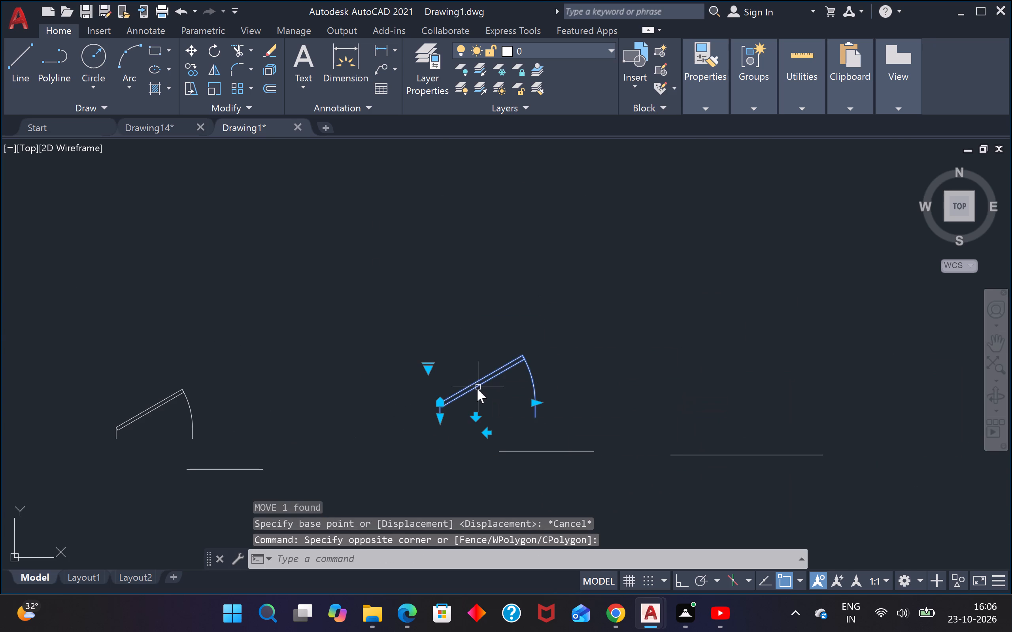
{"action": "key", "text": "o"}
{"action": "key", "text": "Return"}
{"action": "left_click", "coordinate": [440, 419]}
{"action": "scroll", "coordinate": [455, 421], "scroll_direction": "down", "scroll_amount": 4}
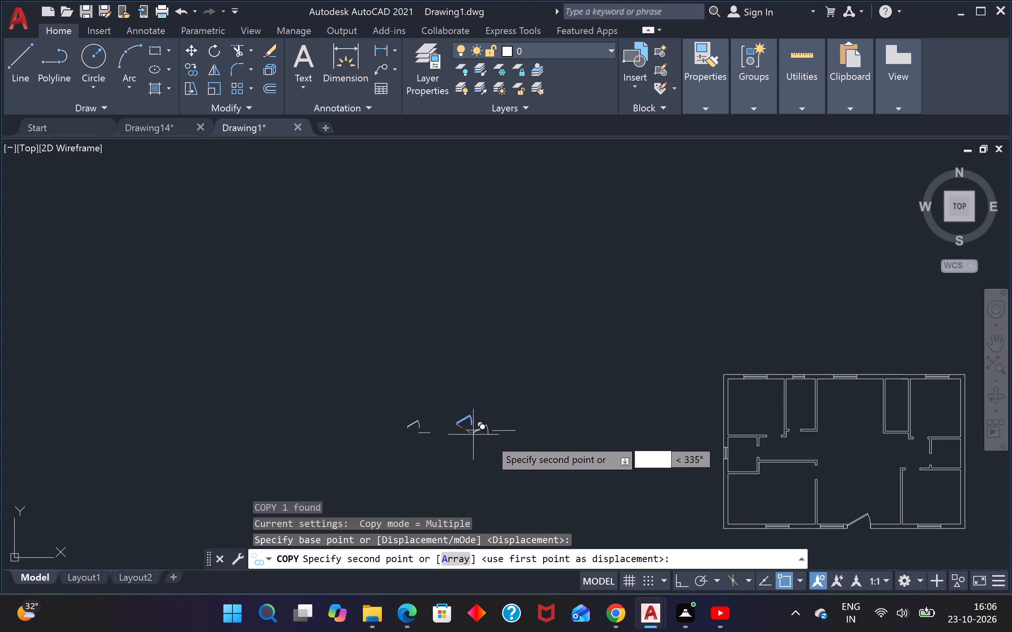
{"action": "scroll", "coordinate": [765, 439], "scroll_direction": "up", "scroll_amount": 3}
{"action": "left_click", "coordinate": [770, 438]}
{"action": "scroll", "coordinate": [779, 450], "scroll_direction": "down", "scroll_amount": 3}
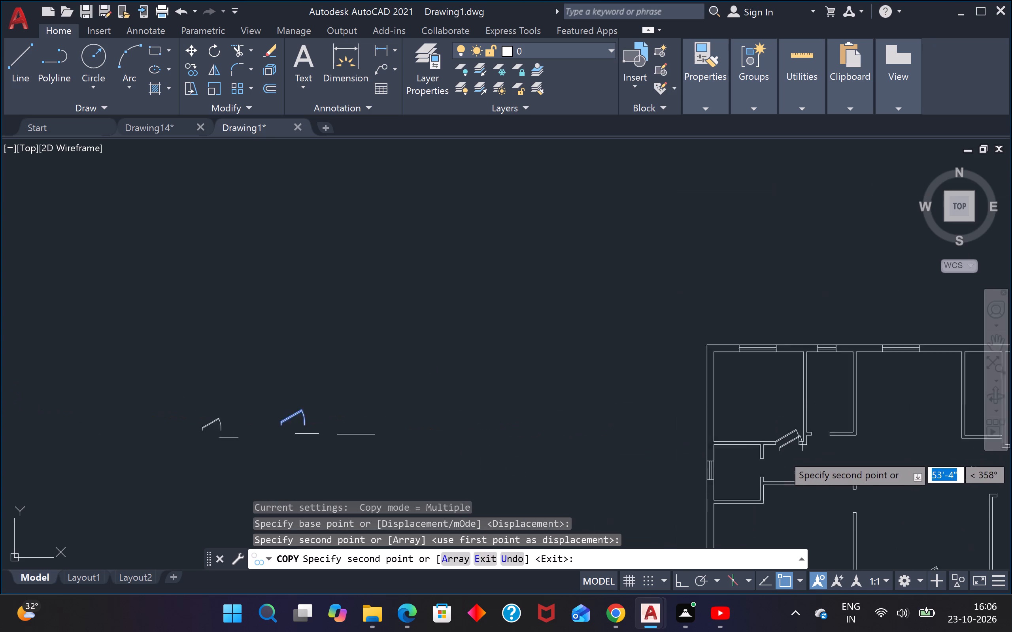
{"action": "scroll", "coordinate": [748, 486], "scroll_direction": "up", "scroll_amount": 2}
{"action": "scroll", "coordinate": [925, 509], "scroll_direction": "down", "scroll_amount": 1}
{"action": "scroll", "coordinate": [916, 418], "scroll_direction": "up", "scroll_amount": 3}
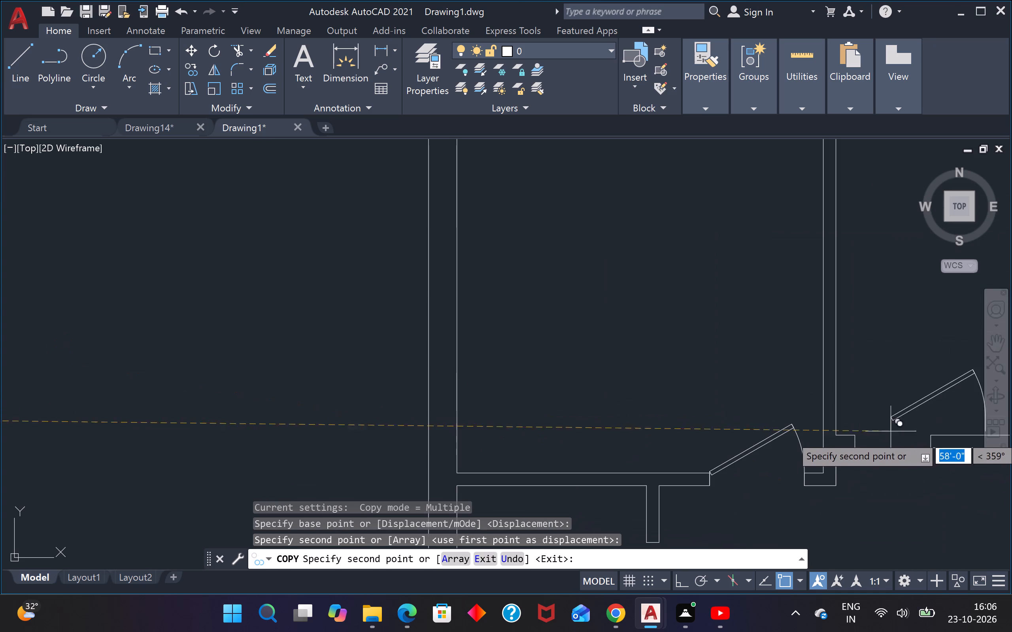
{"action": "left_click", "coordinate": [854, 446]}
Place further copies of the 2'6" door in the openings of the upper-right and lower-right rooms.
{"action": "scroll", "coordinate": [865, 455], "scroll_direction": "down", "scroll_amount": 4}
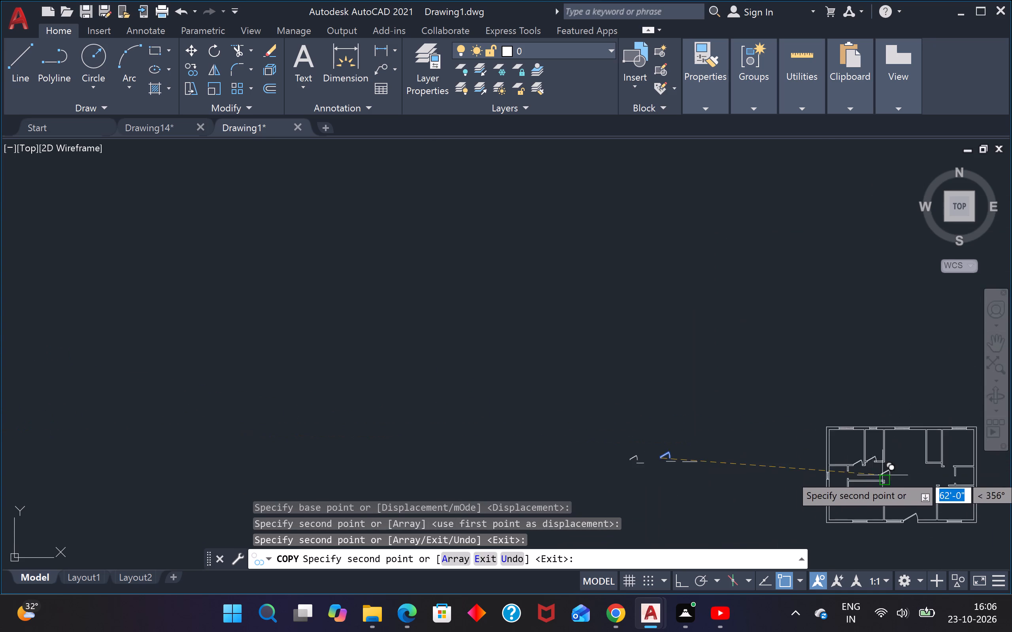
{"action": "scroll", "coordinate": [886, 474], "scroll_direction": "down", "scroll_amount": 2}
{"action": "scroll", "coordinate": [925, 478], "scroll_direction": "up", "scroll_amount": 3}
{"action": "scroll", "coordinate": [926, 444], "scroll_direction": "up", "scroll_amount": 3}
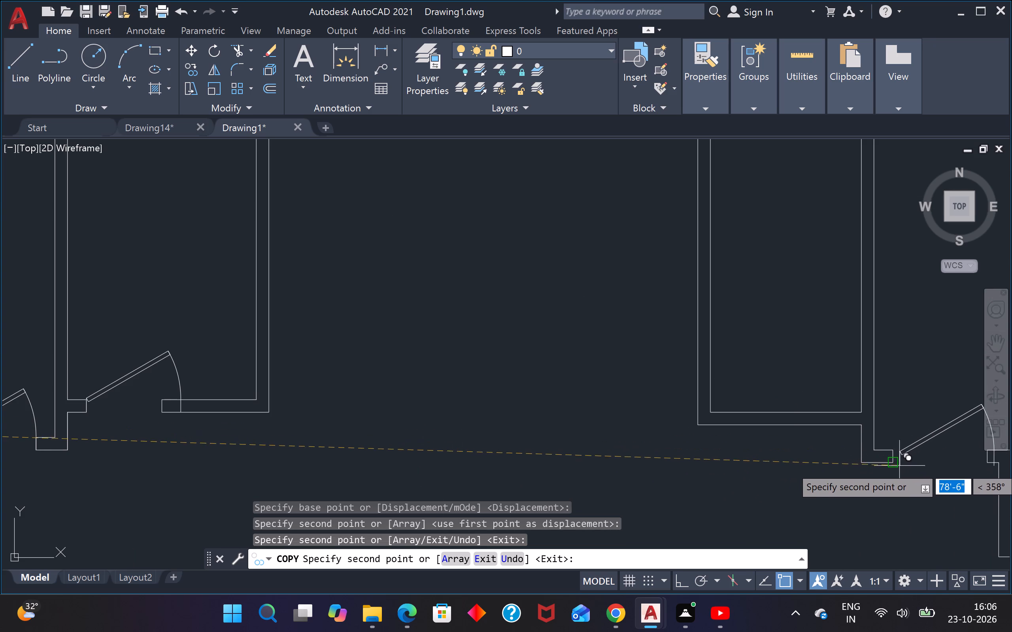
{"action": "left_click", "coordinate": [893, 461]}
{"action": "scroll", "coordinate": [891, 457], "scroll_direction": "down", "scroll_amount": 3}
{"action": "scroll", "coordinate": [796, 483], "scroll_direction": "down", "scroll_amount": 2}
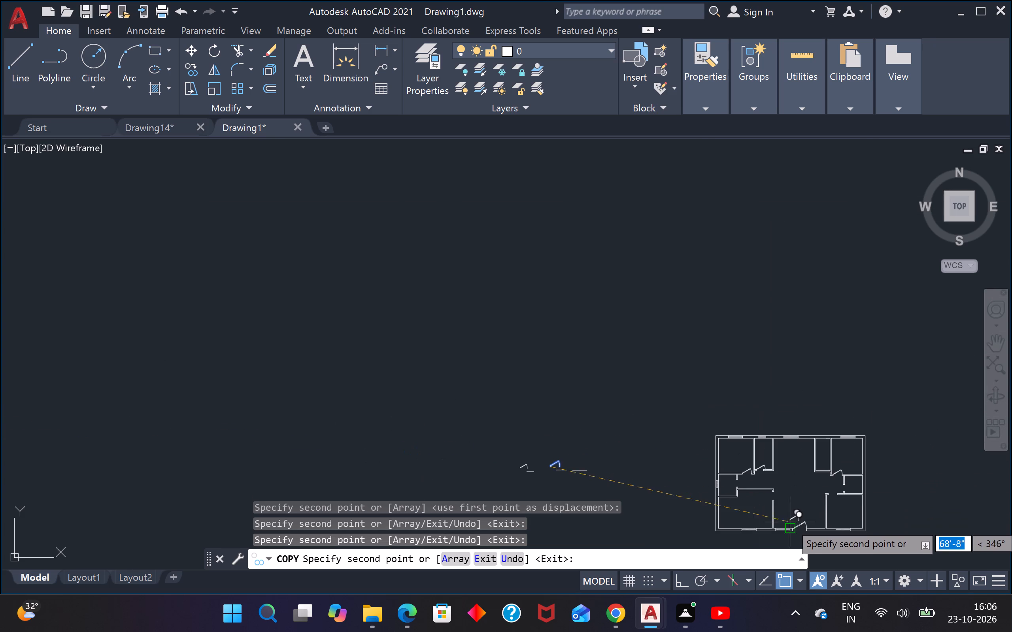
{"action": "scroll", "coordinate": [802, 500], "scroll_direction": "up", "scroll_amount": 1}
{"action": "scroll", "coordinate": [842, 501], "scroll_direction": "up", "scroll_amount": 4}
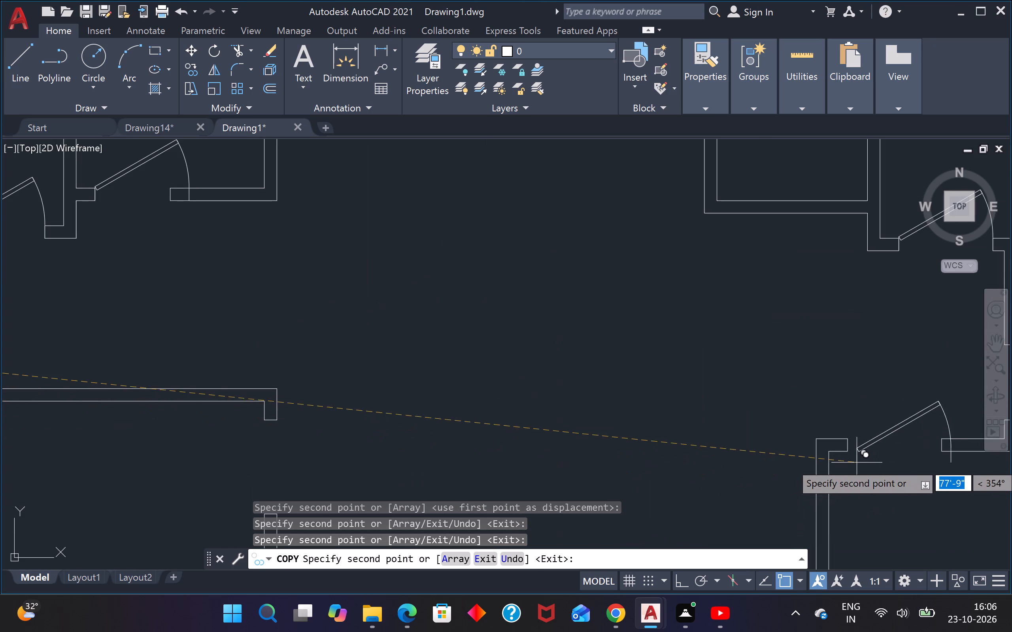
{"action": "left_click", "coordinate": [850, 452]}
Place a spare copy of the 2'6" door in the open central hall and finish copying.
{"action": "scroll", "coordinate": [803, 441], "scroll_direction": "down", "scroll_amount": 3}
{"action": "left_click", "coordinate": [727, 428]}
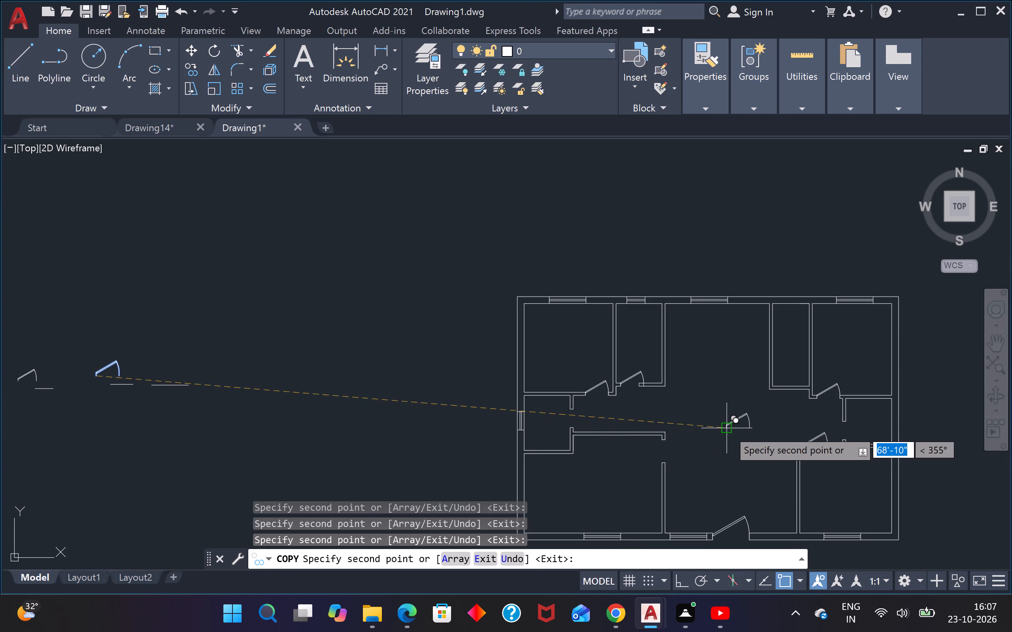
{"action": "key", "text": "Escape"}
Rotate the spare door in the central hall by 270° about the upper end of its leaf.
{"action": "scroll", "coordinate": [759, 417], "scroll_direction": "up", "scroll_amount": 2}
{"action": "left_click", "coordinate": [755, 407]}
{"action": "left_click", "coordinate": [713, 436]}
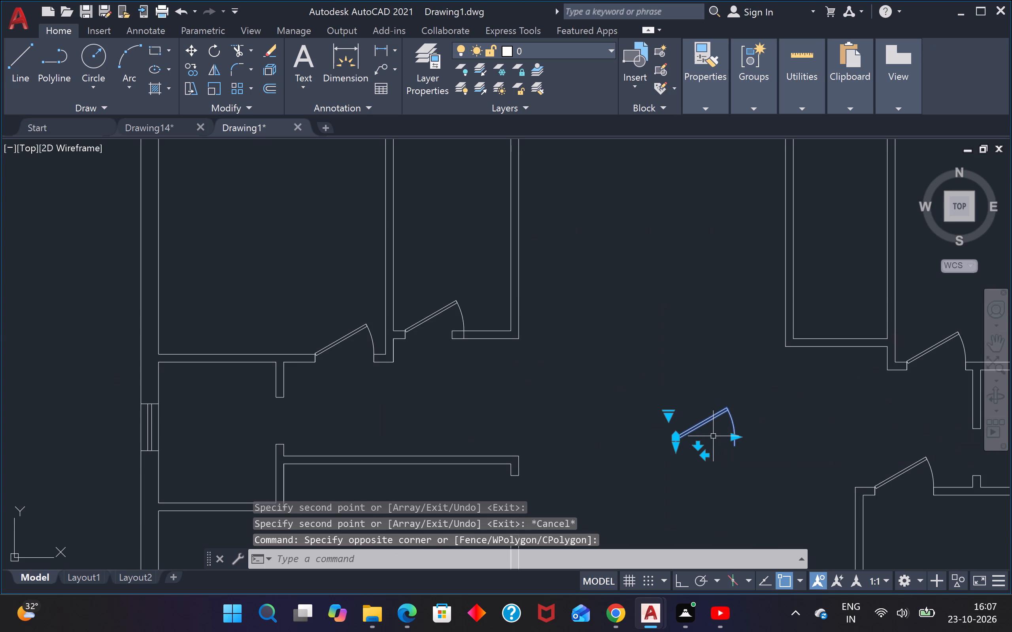
{"action": "key", "text": "r"}
{"action": "key", "text": "o"}
{"action": "key", "text": "Return"}
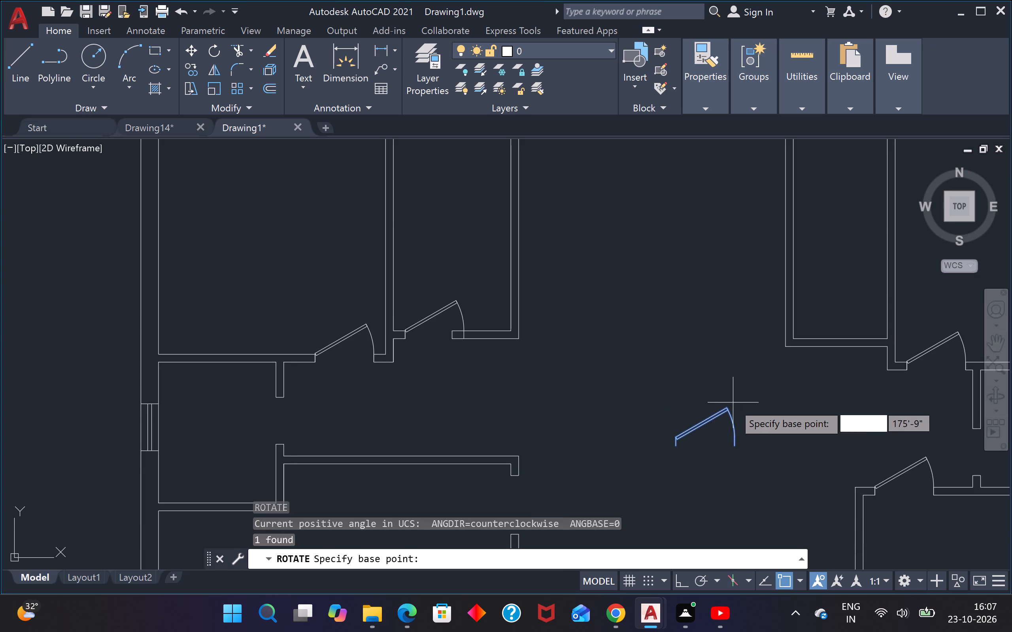
{"action": "left_click", "coordinate": [723, 406]}
{"action": "key", "text": "F8"}
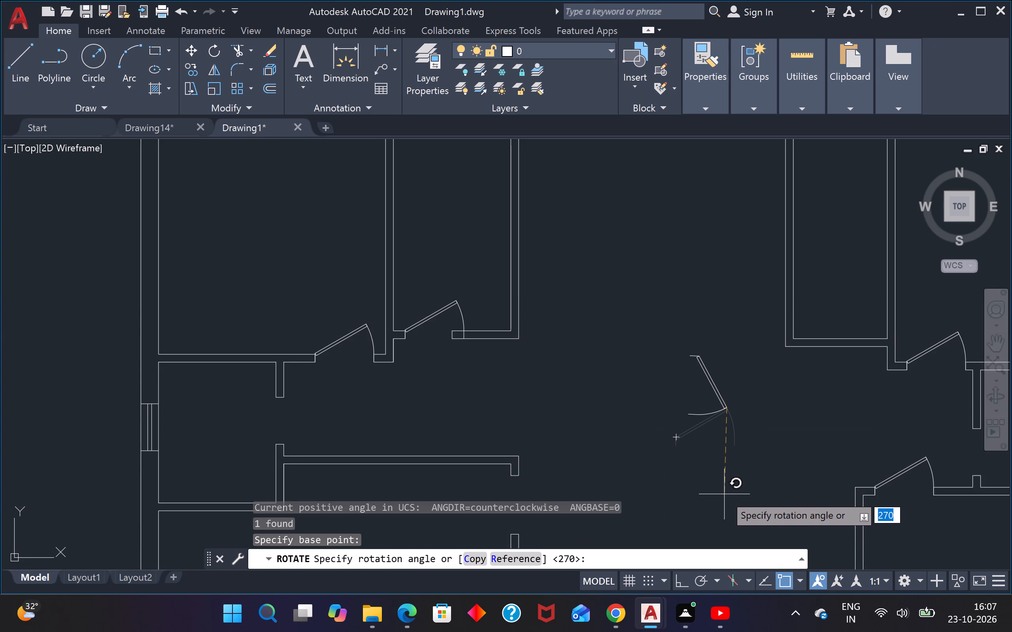
{"action": "left_click", "coordinate": [720, 496]}
{"action": "key", "text": "F8"}
{"action": "key", "text": "F8"}
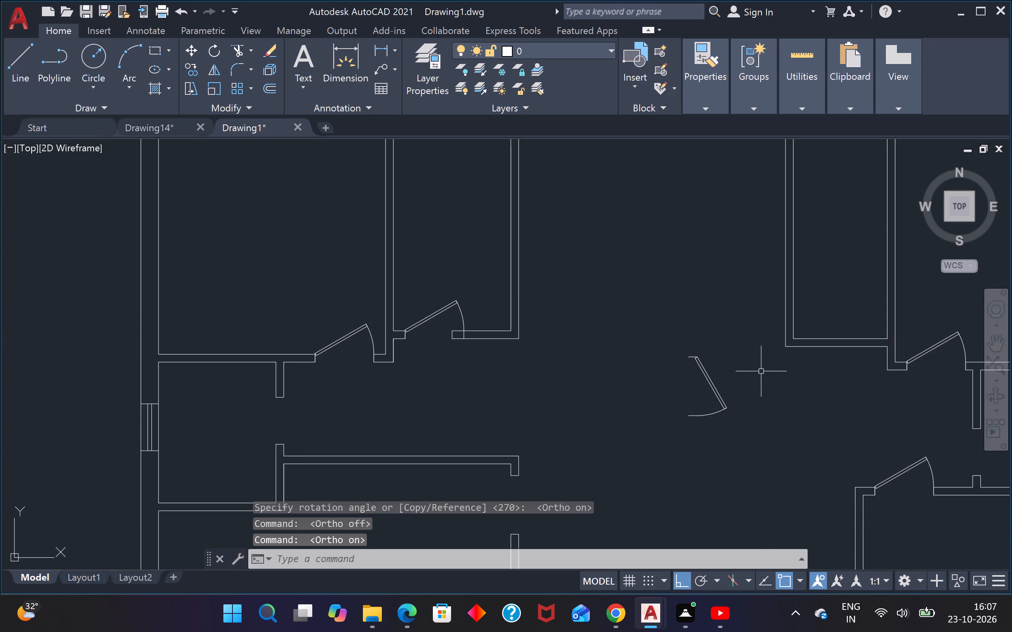
{"action": "key", "text": "F8"}
{"action": "key", "text": "F8"}
{"action": "key", "text": "F8"}
Move the rotated door by its jamb corner into the vertical partition opening of the lower-left room.
{"action": "left_click_drag", "start_coordinate": [751, 372], "coordinate": [747, 374]}
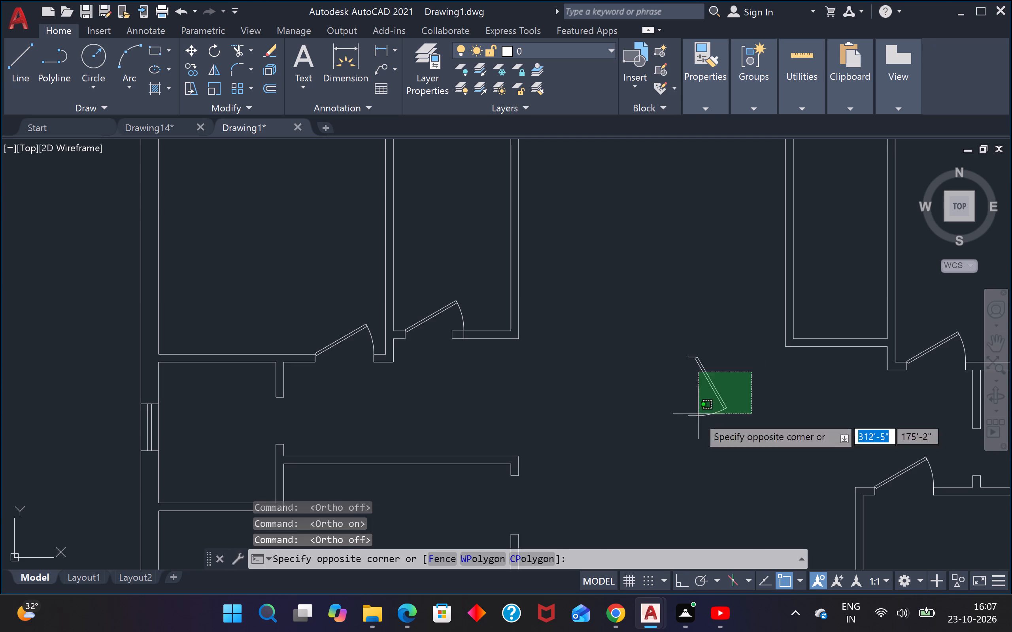
{"action": "left_click", "coordinate": [697, 416]}
{"action": "key", "text": "m"}
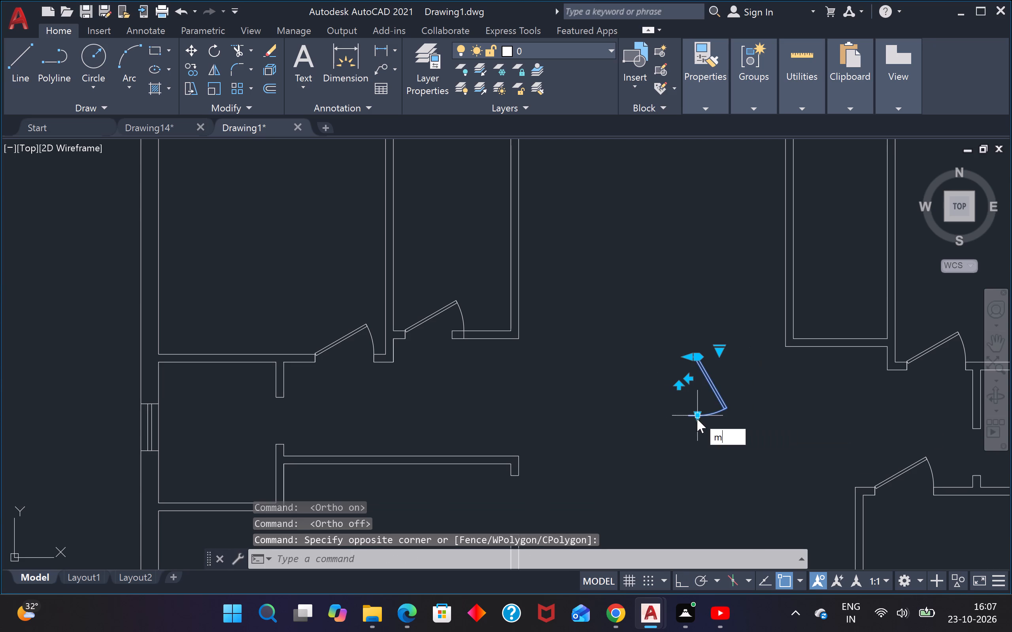
{"action": "key", "text": "space"}
{"action": "left_click", "coordinate": [685, 358]}
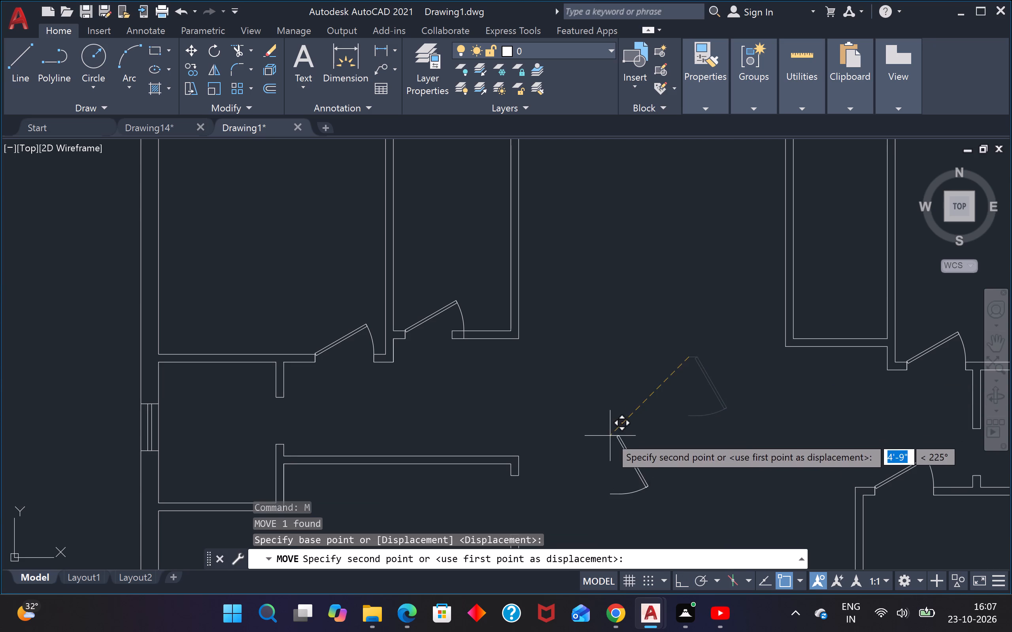
{"action": "scroll", "coordinate": [608, 436], "scroll_direction": "down", "scroll_amount": 1}
{"action": "scroll", "coordinate": [536, 475], "scroll_direction": "up", "scroll_amount": 2}
{"action": "left_click", "coordinate": [568, 444]}
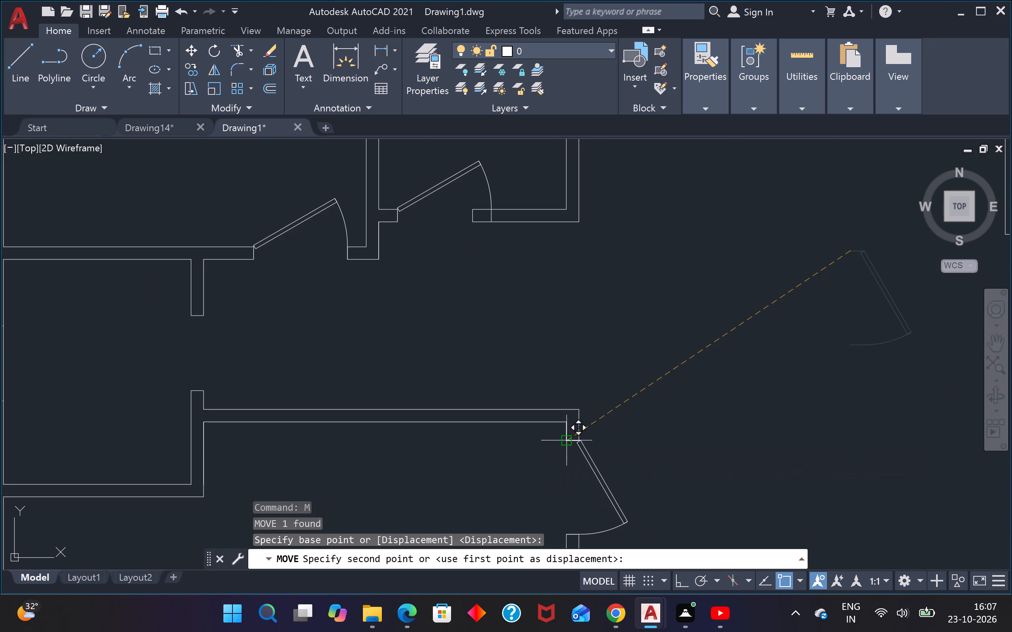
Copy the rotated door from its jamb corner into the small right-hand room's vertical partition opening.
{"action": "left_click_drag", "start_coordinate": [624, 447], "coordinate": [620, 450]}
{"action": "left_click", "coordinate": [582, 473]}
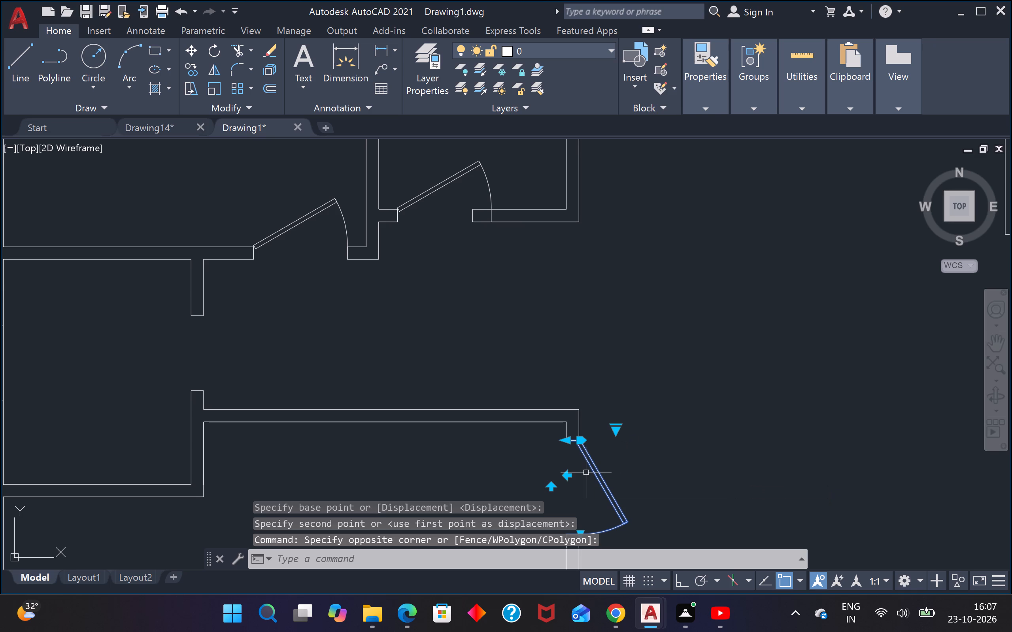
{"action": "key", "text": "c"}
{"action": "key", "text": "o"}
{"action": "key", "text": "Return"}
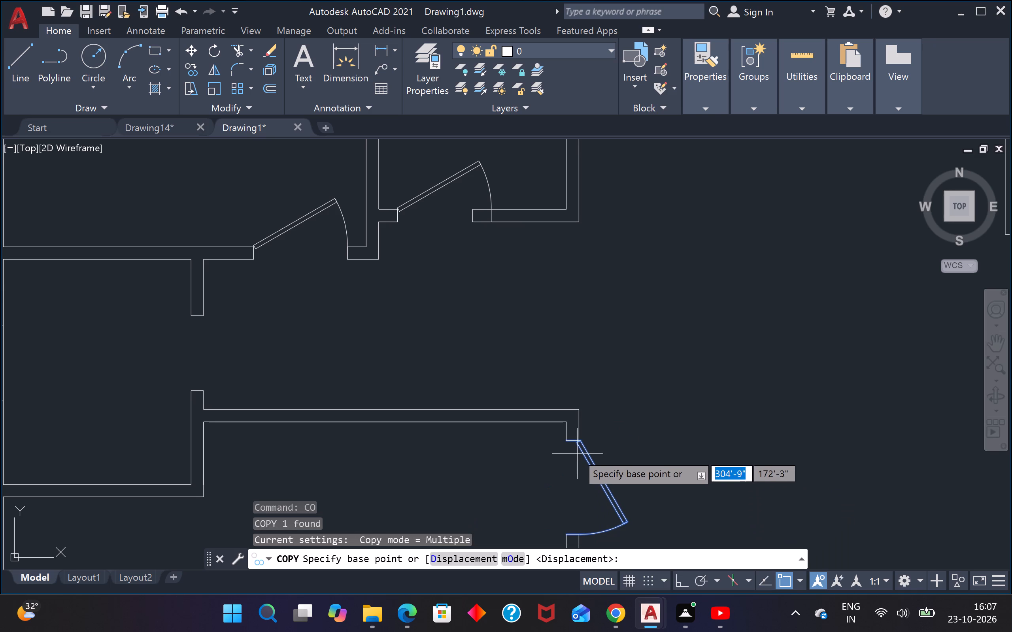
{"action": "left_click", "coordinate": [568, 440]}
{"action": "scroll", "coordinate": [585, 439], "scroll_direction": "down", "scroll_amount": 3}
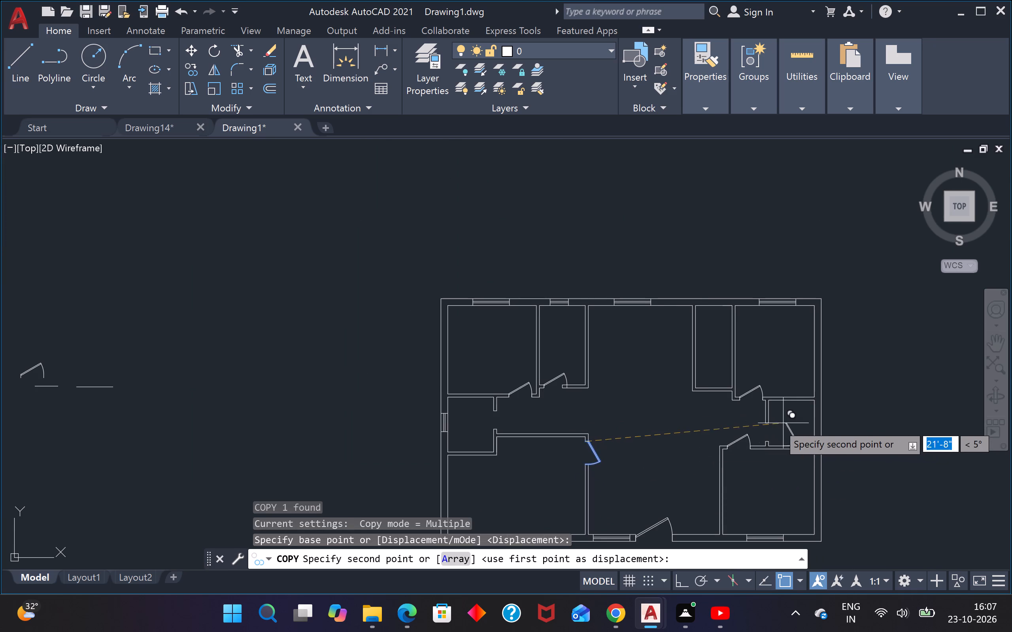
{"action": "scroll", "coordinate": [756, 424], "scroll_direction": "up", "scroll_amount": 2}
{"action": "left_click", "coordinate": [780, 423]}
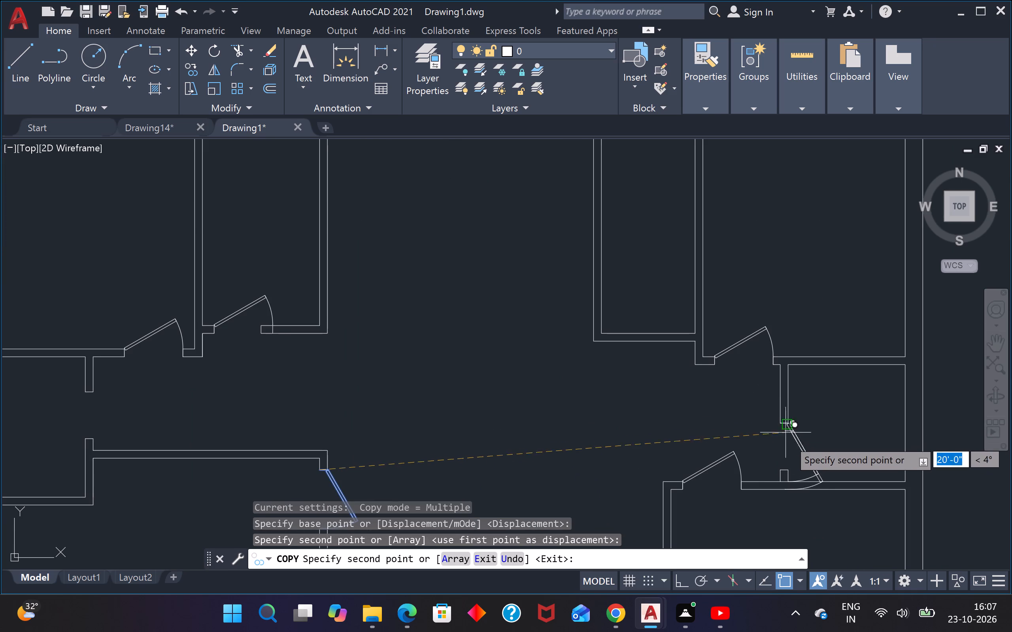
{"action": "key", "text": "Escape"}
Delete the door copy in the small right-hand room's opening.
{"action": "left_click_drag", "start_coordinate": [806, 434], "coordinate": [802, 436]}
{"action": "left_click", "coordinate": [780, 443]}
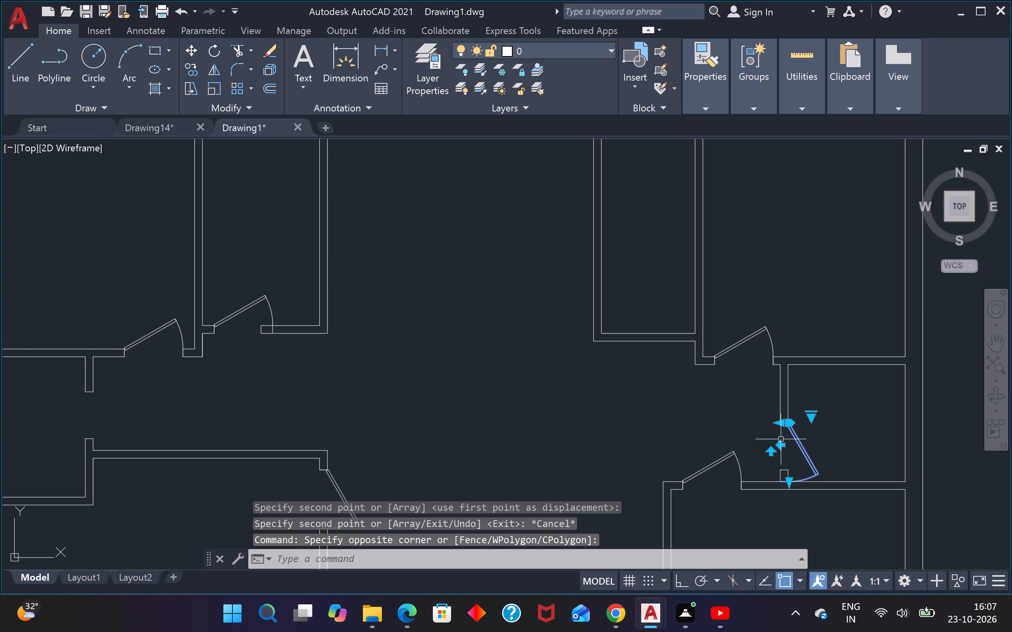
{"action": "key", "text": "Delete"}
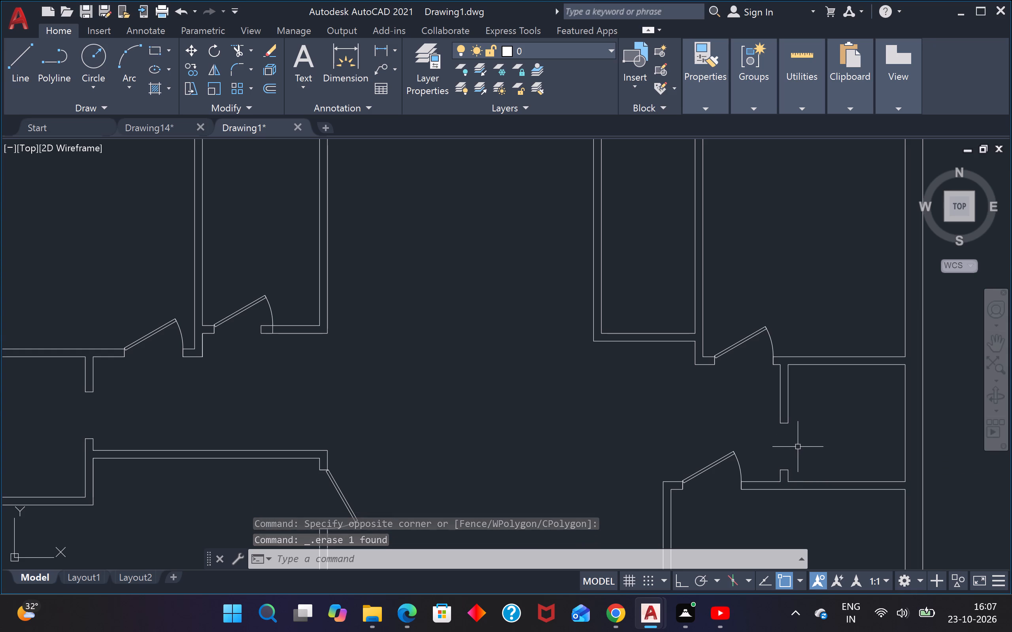
Measure the door opening of the small right-hand room with a linear dimension, without placing it.
{"action": "scroll", "coordinate": [793, 438], "scroll_direction": "up", "scroll_amount": 2}
{"action": "type", "text": "dl"}
{"action": "key", "text": "i"}
{"action": "key", "text": "space"}
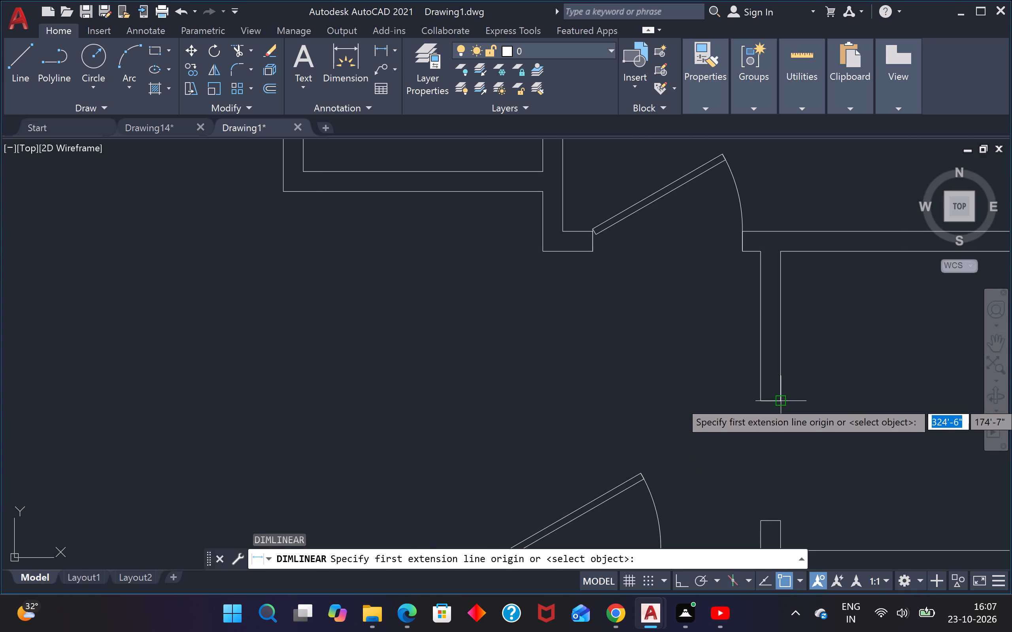
{"action": "left_click", "coordinate": [778, 401]}
{"action": "left_click", "coordinate": [782, 521]}
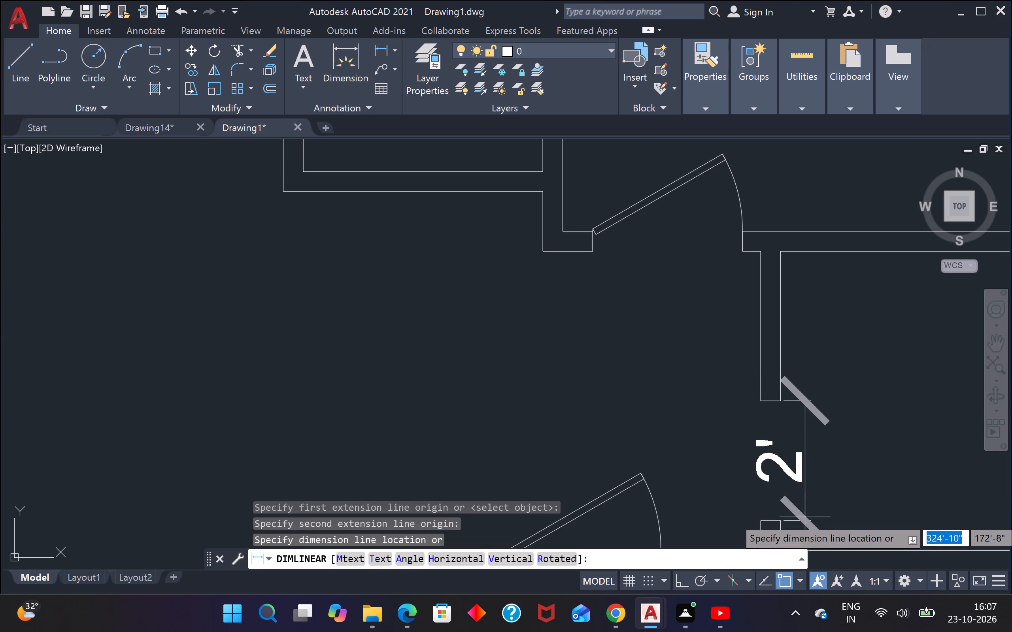
{"action": "key", "text": "Escape"}
Rotate the loose 2' door beside the plan by 270° about its arc-side jamb corner.
{"action": "scroll", "coordinate": [803, 494], "scroll_direction": "down", "scroll_amount": 7}
{"action": "scroll", "coordinate": [488, 463], "scroll_direction": "up", "scroll_amount": 3}
{"action": "left_click_drag", "start_coordinate": [589, 418], "coordinate": [587, 419]}
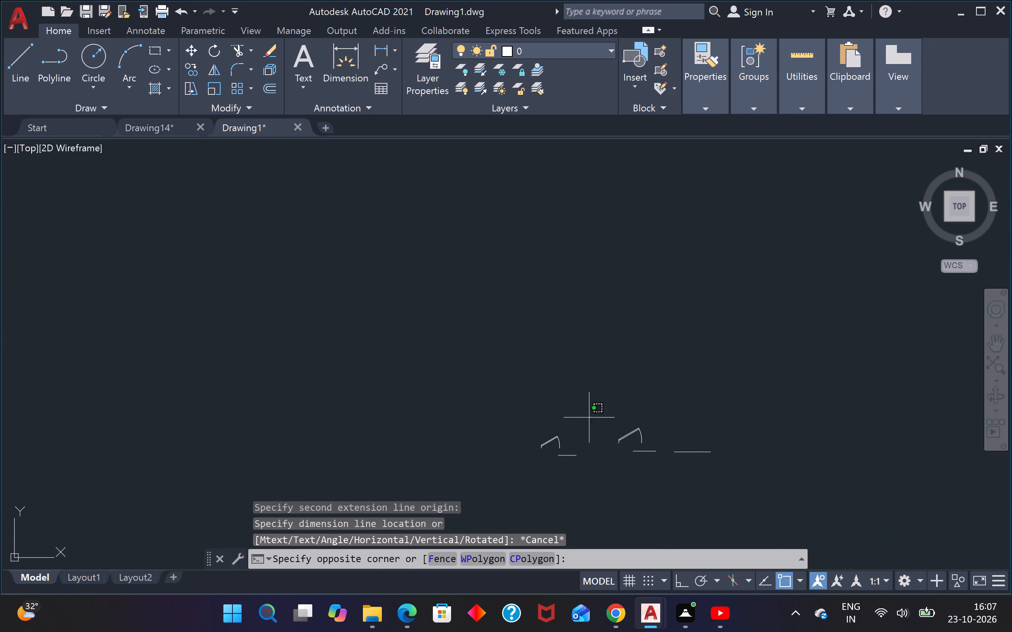
{"action": "left_click_drag", "start_coordinate": [587, 419], "coordinate": [577, 425]}
{"action": "left_click", "coordinate": [544, 444]}
{"action": "key", "text": "r"}
{"action": "key", "text": "o"}
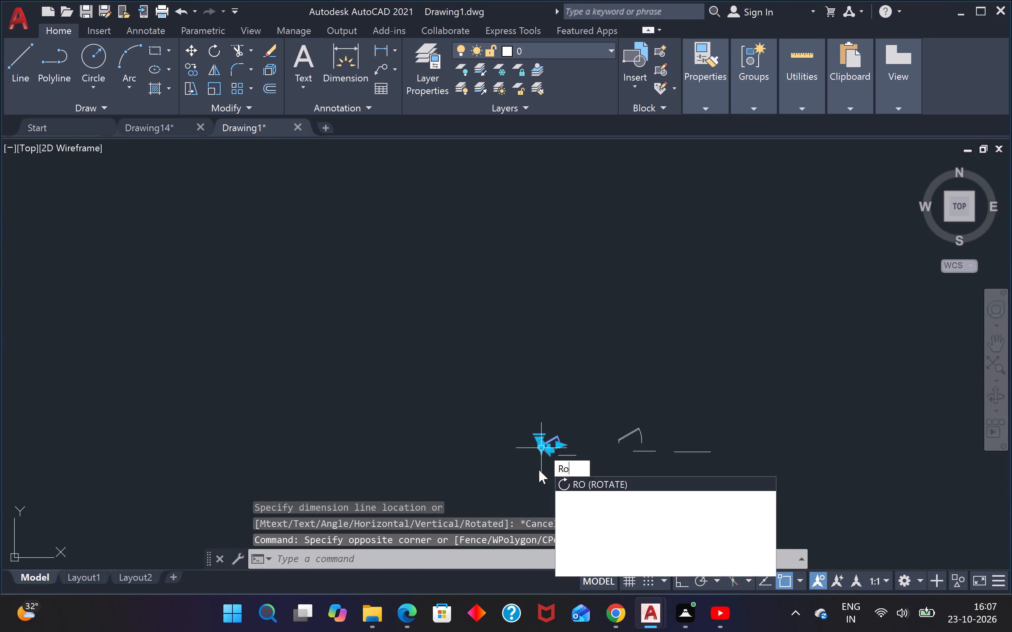
{"action": "key", "text": "Return"}
{"action": "scroll", "coordinate": [556, 436], "scroll_direction": "up", "scroll_amount": 3}
{"action": "left_click", "coordinate": [561, 436]}
{"action": "scroll", "coordinate": [570, 449], "scroll_direction": "down", "scroll_amount": 1}
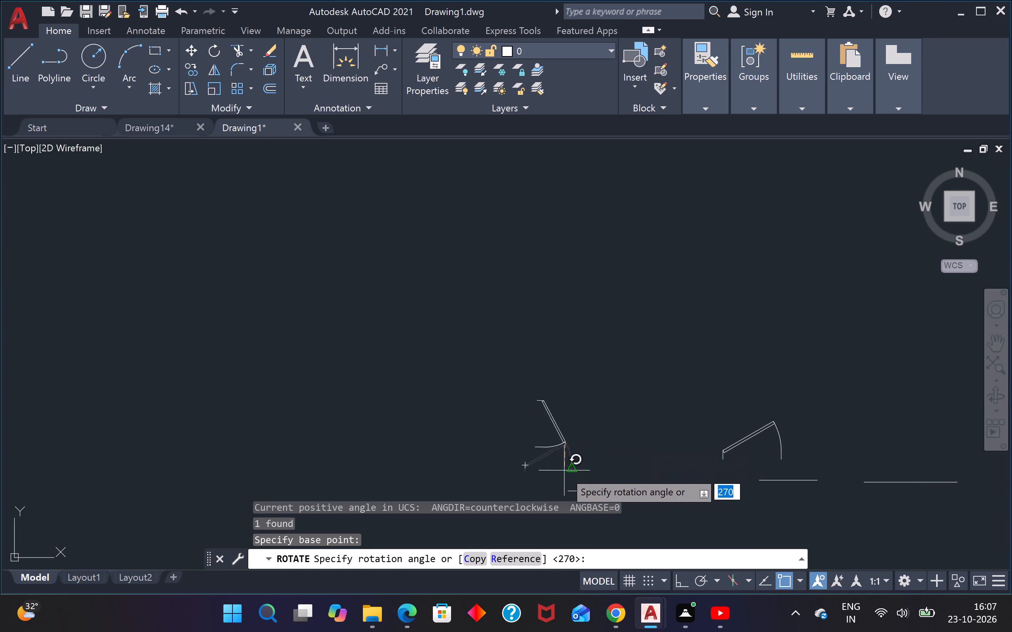
{"action": "scroll", "coordinate": [564, 483], "scroll_direction": "down", "scroll_amount": 2}
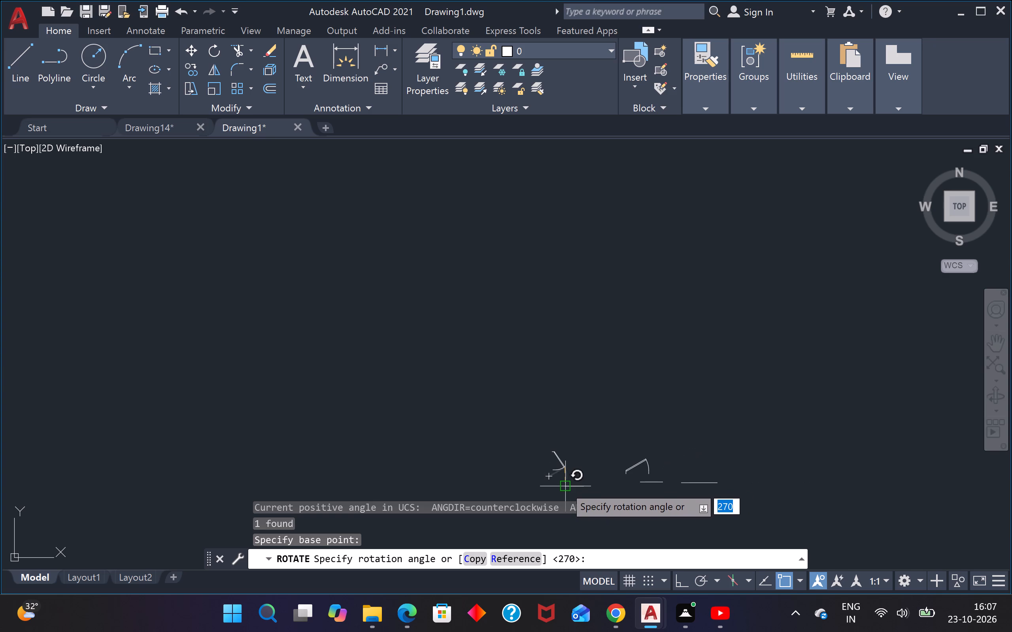
{"action": "left_click", "coordinate": [564, 489]}
{"action": "key", "text": "Escape"}
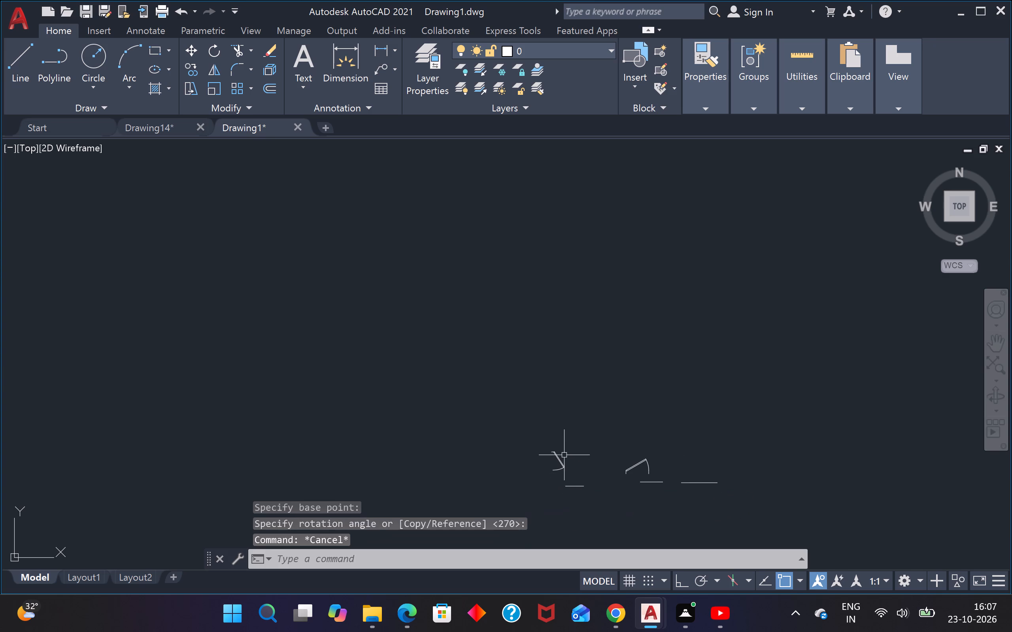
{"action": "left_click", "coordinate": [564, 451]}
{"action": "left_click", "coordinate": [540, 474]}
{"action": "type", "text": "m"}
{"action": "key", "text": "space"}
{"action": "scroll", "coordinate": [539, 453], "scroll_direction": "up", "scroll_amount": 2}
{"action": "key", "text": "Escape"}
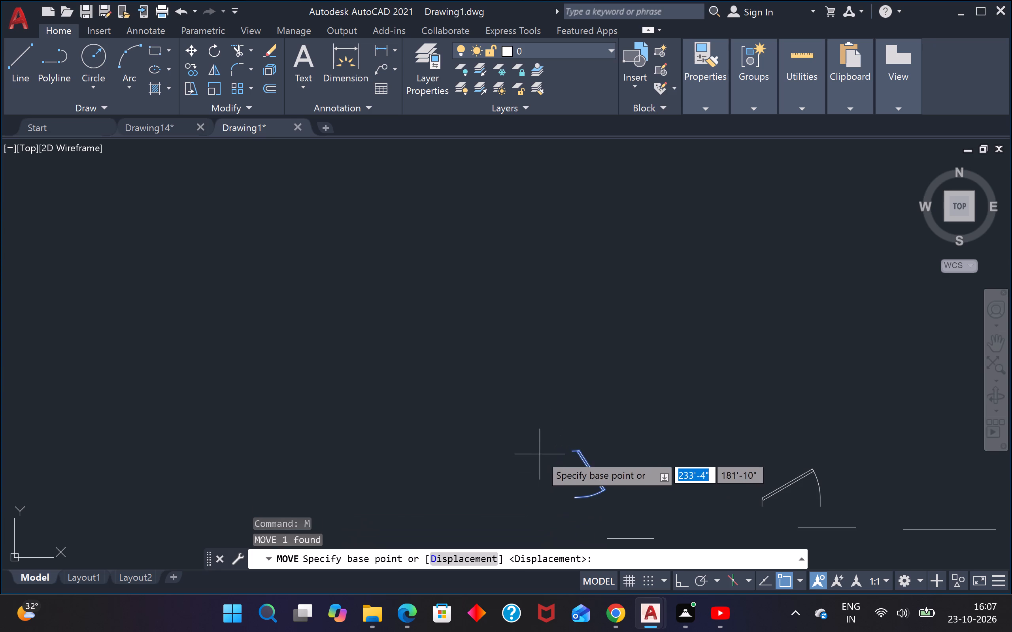
Copy the rotated 2' door from its jamb corner into the small right-hand room's vertical partition opening.
{"action": "left_click_drag", "start_coordinate": [605, 451], "coordinate": [594, 460]}
{"action": "left_click", "coordinate": [566, 481]}
{"action": "key", "text": "c"}
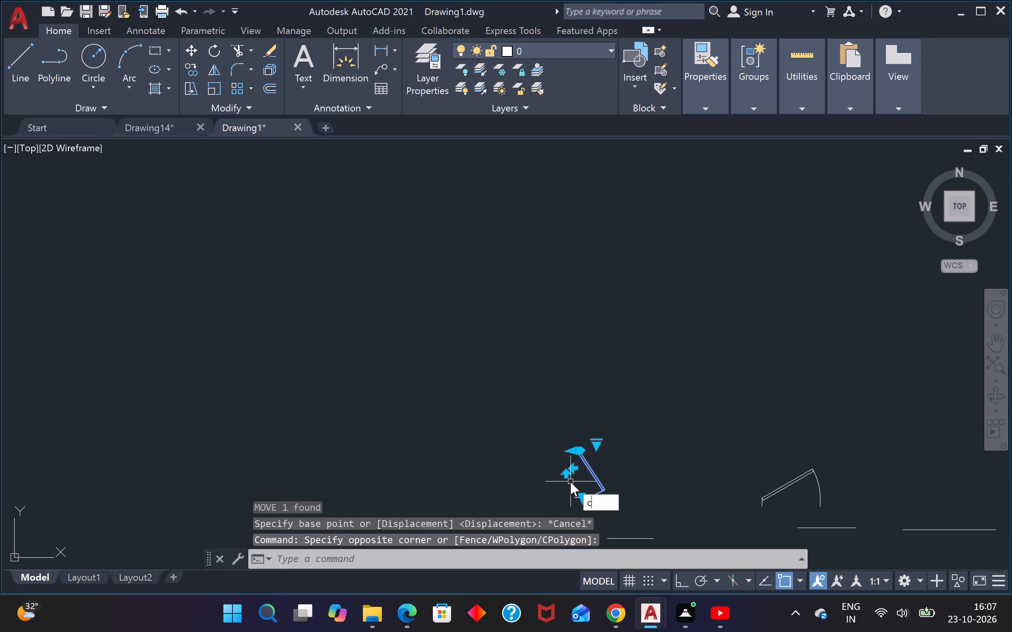
{"action": "key", "text": "o"}
{"action": "key", "text": "Return"}
{"action": "scroll", "coordinate": [561, 462], "scroll_direction": "up", "scroll_amount": 4}
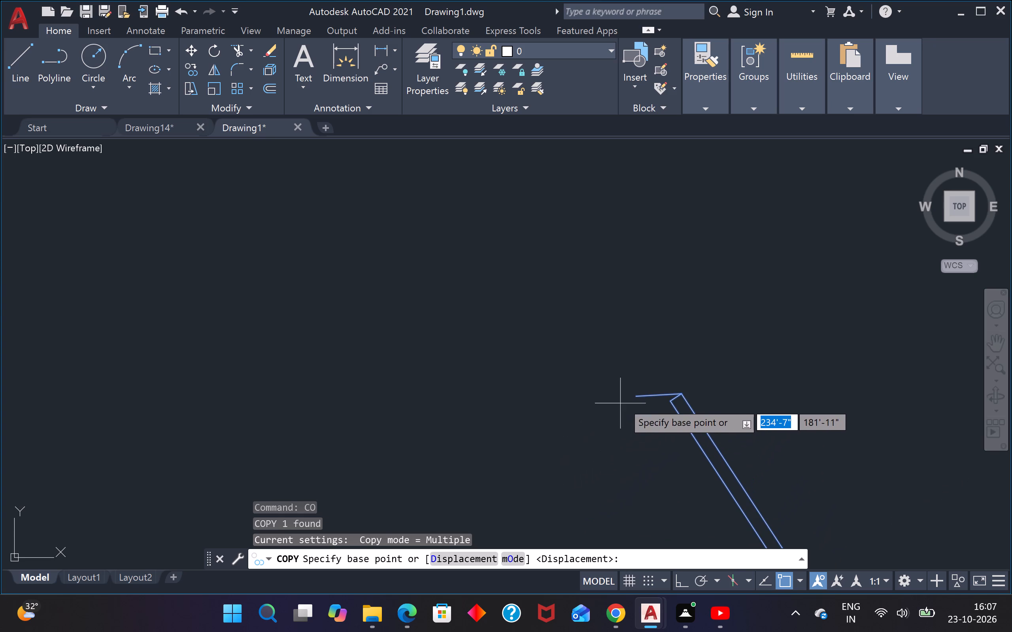
{"action": "left_click", "coordinate": [636, 396]}
{"action": "scroll", "coordinate": [634, 404], "scroll_direction": "down", "scroll_amount": 8}
{"action": "scroll", "coordinate": [744, 426], "scroll_direction": "down", "scroll_amount": 2}
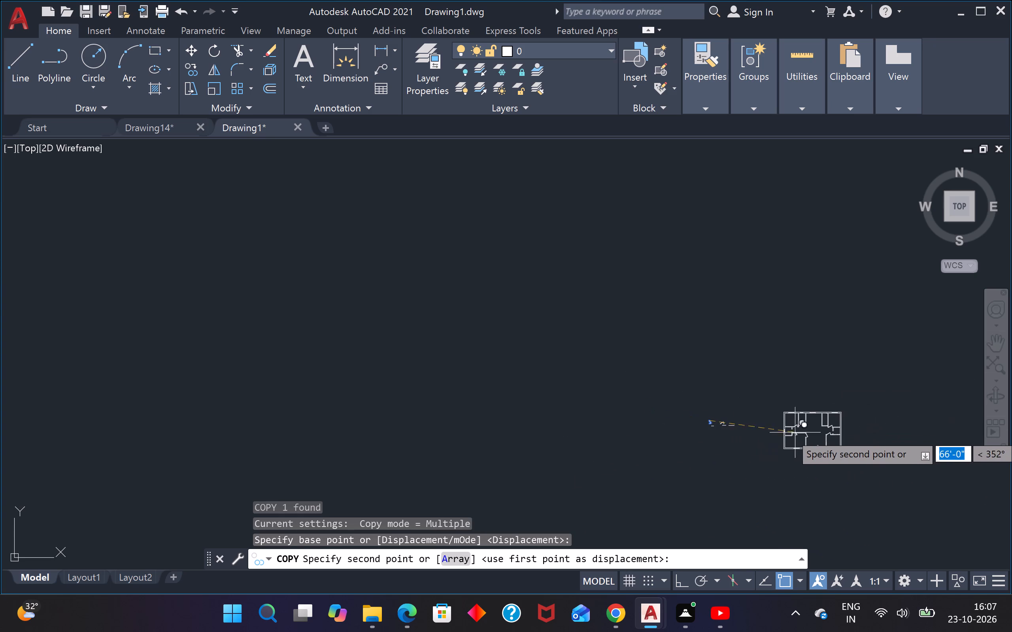
{"action": "scroll", "coordinate": [821, 431], "scroll_direction": "up", "scroll_amount": 3}
{"action": "scroll", "coordinate": [872, 434], "scroll_direction": "up", "scroll_amount": 3}
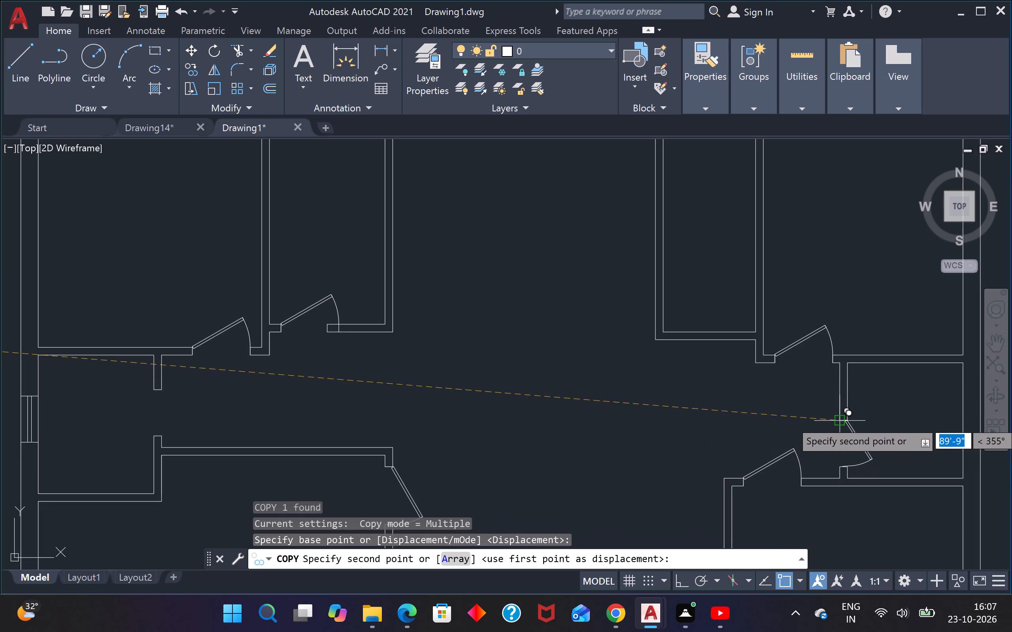
{"action": "left_click", "coordinate": [839, 419]}
{"action": "key", "text": "Escape"}
Flip the door in the lower-left room's vertical partition so that it swings into the room.
{"action": "scroll", "coordinate": [836, 419], "scroll_direction": "down", "scroll_amount": 3}
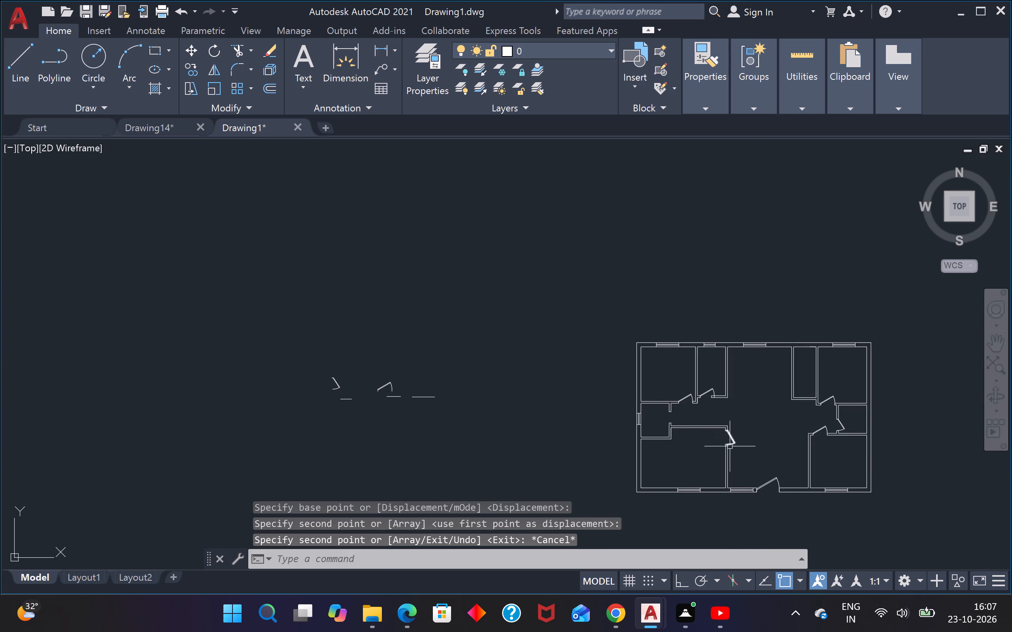
{"action": "left_click", "coordinate": [737, 443]}
{"action": "key", "text": "Escape"}
{"action": "left_click", "coordinate": [732, 438]}
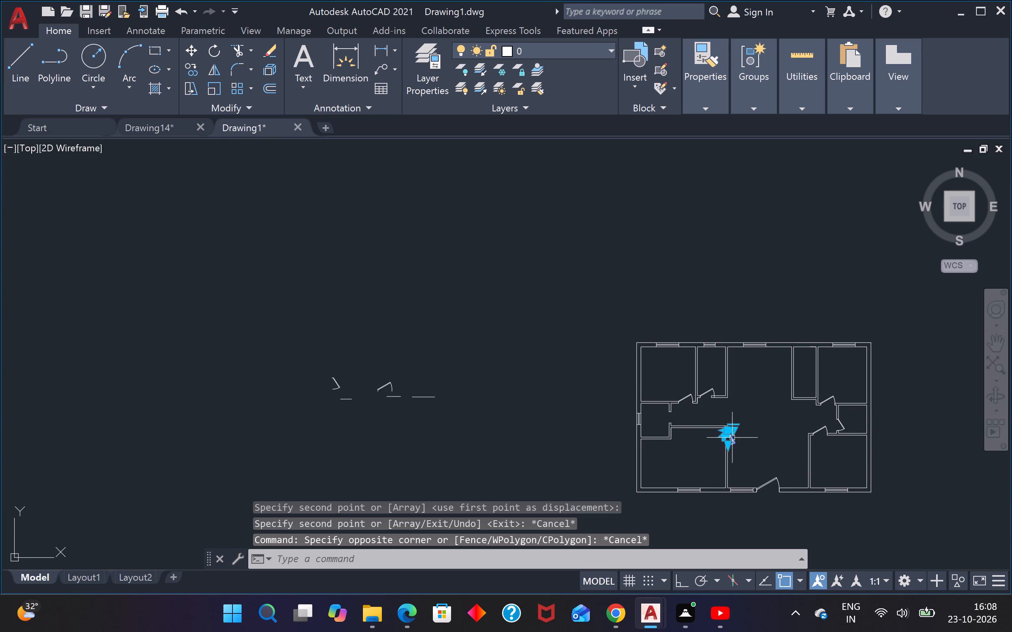
{"action": "scroll", "coordinate": [724, 437], "scroll_direction": "up", "scroll_amount": 5}
{"action": "left_click", "coordinate": [723, 447]}
{"action": "key", "text": "Escape"}
Move the flipped door by its jamb corner onto the wall corner of the lower-left room's opening.
{"action": "scroll", "coordinate": [742, 437], "scroll_direction": "down", "scroll_amount": 3}
{"action": "scroll", "coordinate": [737, 446], "scroll_direction": "up", "scroll_amount": 2}
{"action": "left_click", "coordinate": [732, 443]}
{"action": "left_click", "coordinate": [704, 448]}
{"action": "type", "text": "m"}
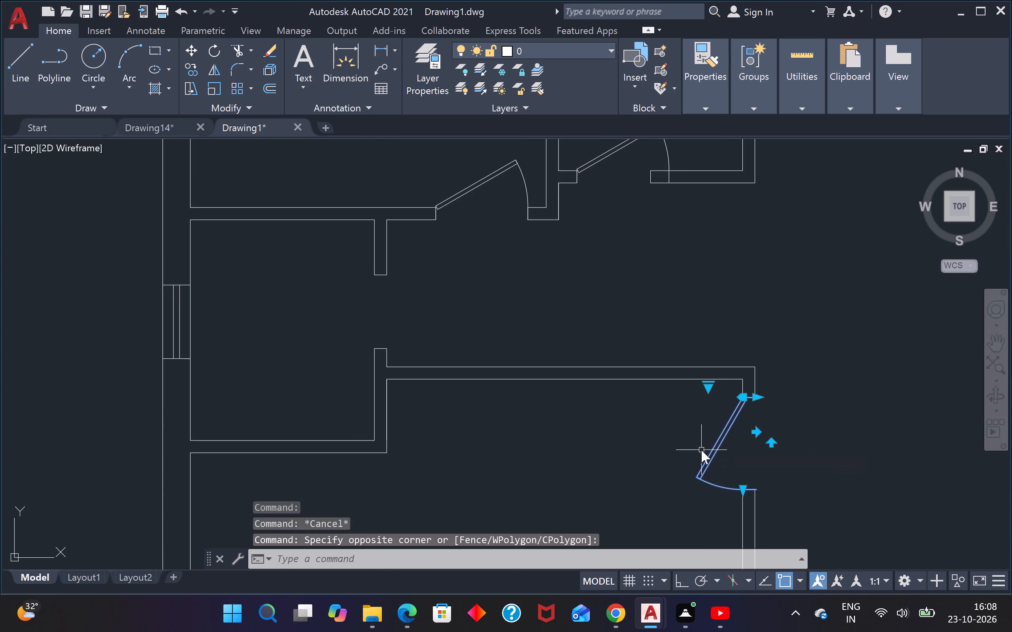
{"action": "key", "text": "space"}
{"action": "scroll", "coordinate": [759, 398], "scroll_direction": "up", "scroll_amount": 3}
{"action": "left_click", "coordinate": [756, 398]}
{"action": "left_click", "coordinate": [744, 400]}
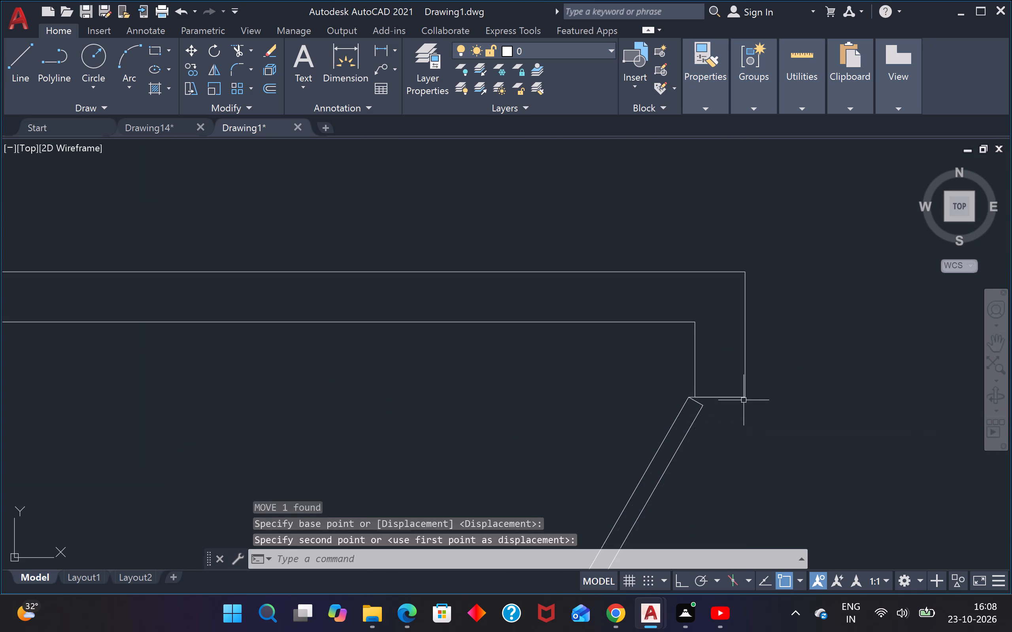
{"action": "key", "text": "Escape"}
Flip the door in the lower-right room's upper partition so that it swings down into the room.
{"action": "scroll", "coordinate": [744, 399], "scroll_direction": "down", "scroll_amount": 4}
{"action": "scroll", "coordinate": [800, 449], "scroll_direction": "down", "scroll_amount": 3}
{"action": "scroll", "coordinate": [831, 496], "scroll_direction": "up", "scroll_amount": 3}
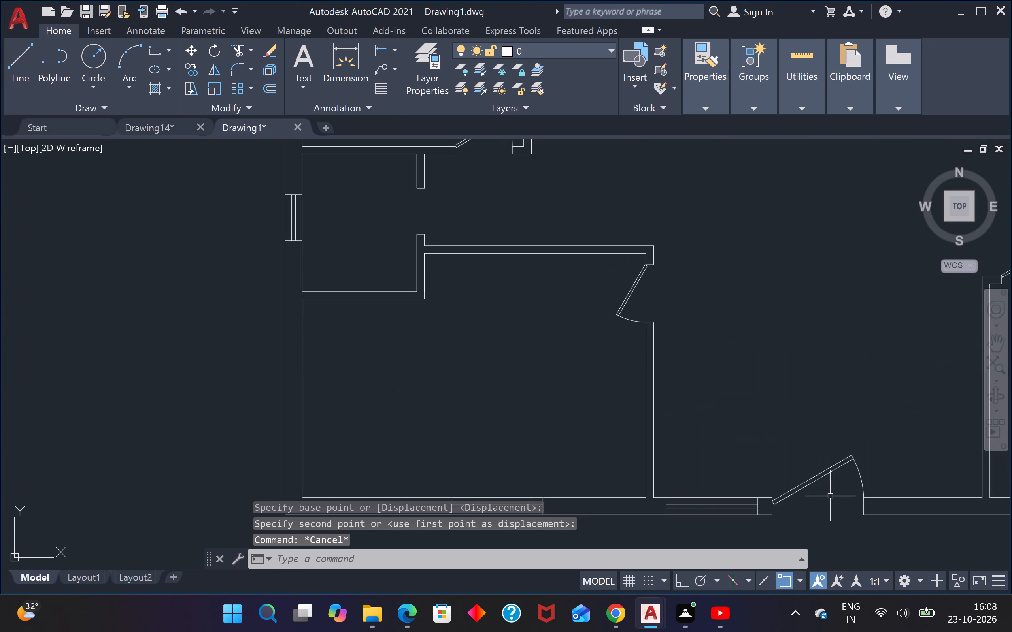
{"action": "scroll", "coordinate": [826, 457], "scroll_direction": "down", "scroll_amount": 3}
{"action": "scroll", "coordinate": [887, 368], "scroll_direction": "up", "scroll_amount": 4}
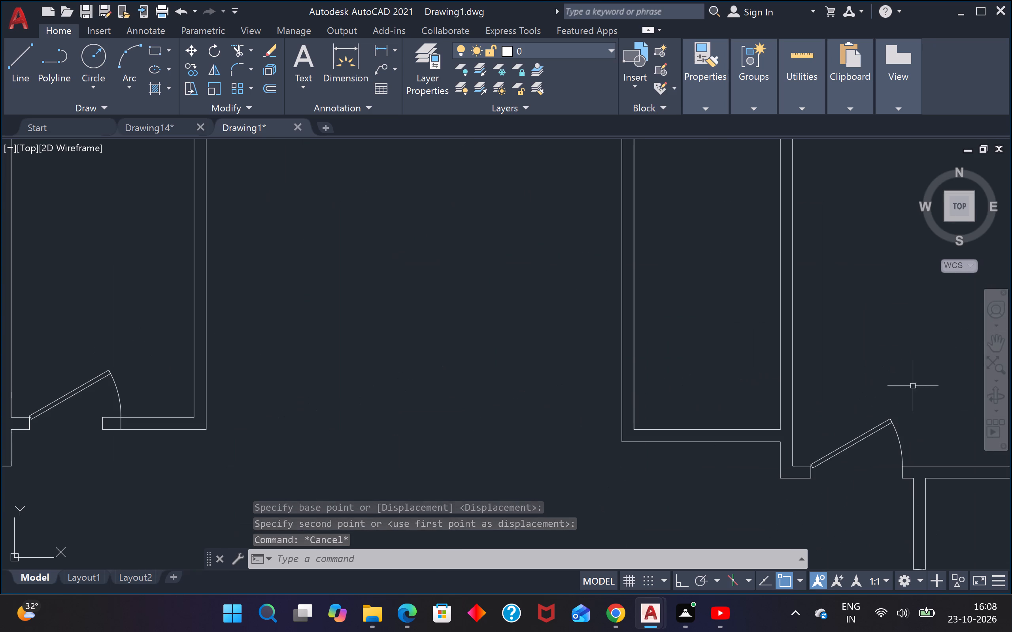
{"action": "scroll", "coordinate": [891, 439], "scroll_direction": "down", "scroll_amount": 4}
{"action": "scroll", "coordinate": [897, 482], "scroll_direction": "up", "scroll_amount": 2}
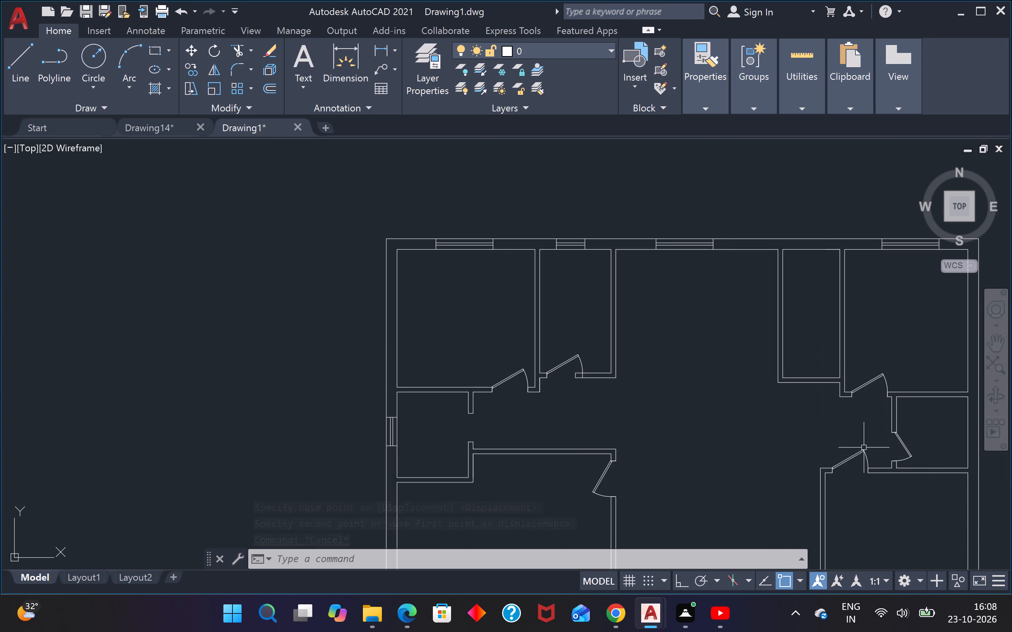
{"action": "left_click", "coordinate": [857, 456]}
{"action": "scroll", "coordinate": [846, 479], "scroll_direction": "up", "scroll_amount": 3}
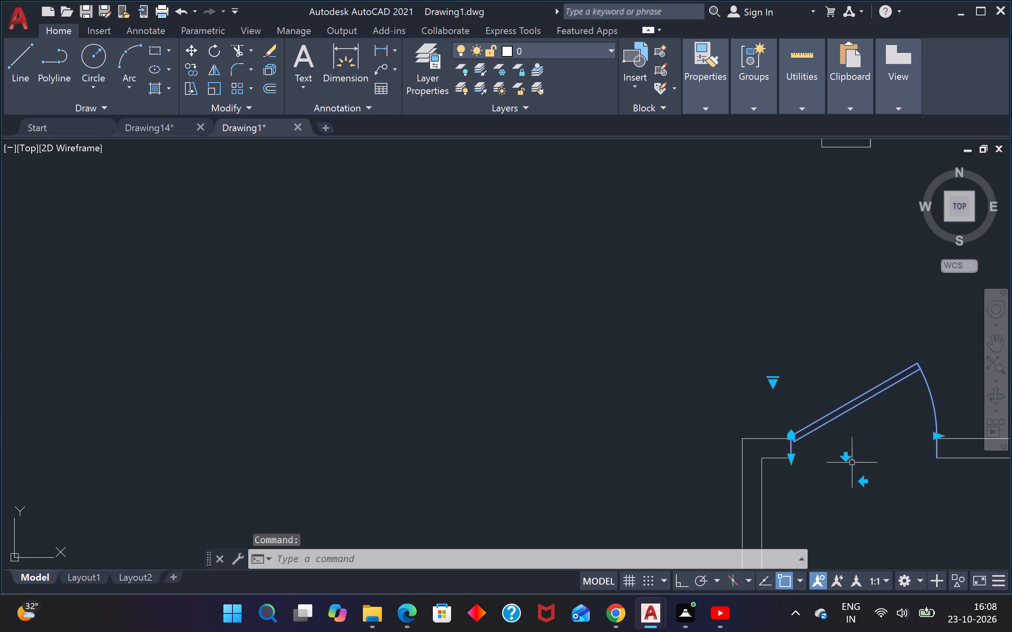
{"action": "left_click", "coordinate": [842, 458]}
{"action": "key", "text": "Escape"}
{"action": "key", "text": "grave"}
{"action": "left_click_drag", "start_coordinate": [841, 456], "coordinate": [839, 461]}
{"action": "key", "text": "Escape"}
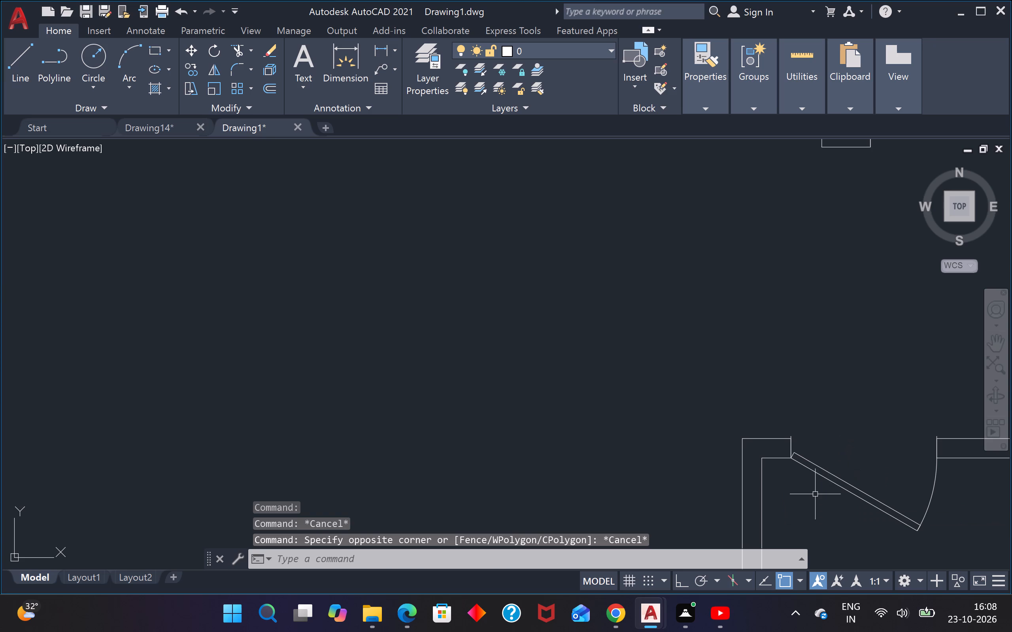
Move the flipped door by its jamb end onto the partition corner of the lower-right room's opening.
{"action": "left_click", "coordinate": [834, 464]}
{"action": "left_click", "coordinate": [810, 494]}
{"action": "key", "text": "m"}
{"action": "key", "text": "space"}
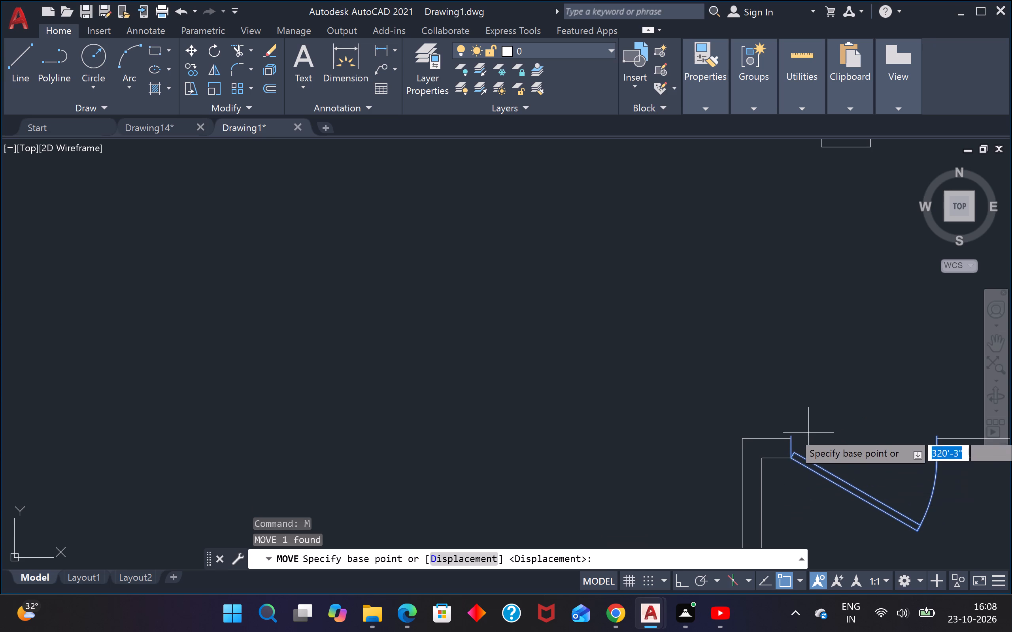
{"action": "scroll", "coordinate": [793, 433], "scroll_direction": "up", "scroll_amount": 3}
{"action": "left_click", "coordinate": [793, 446]}
{"action": "left_click", "coordinate": [793, 458]}
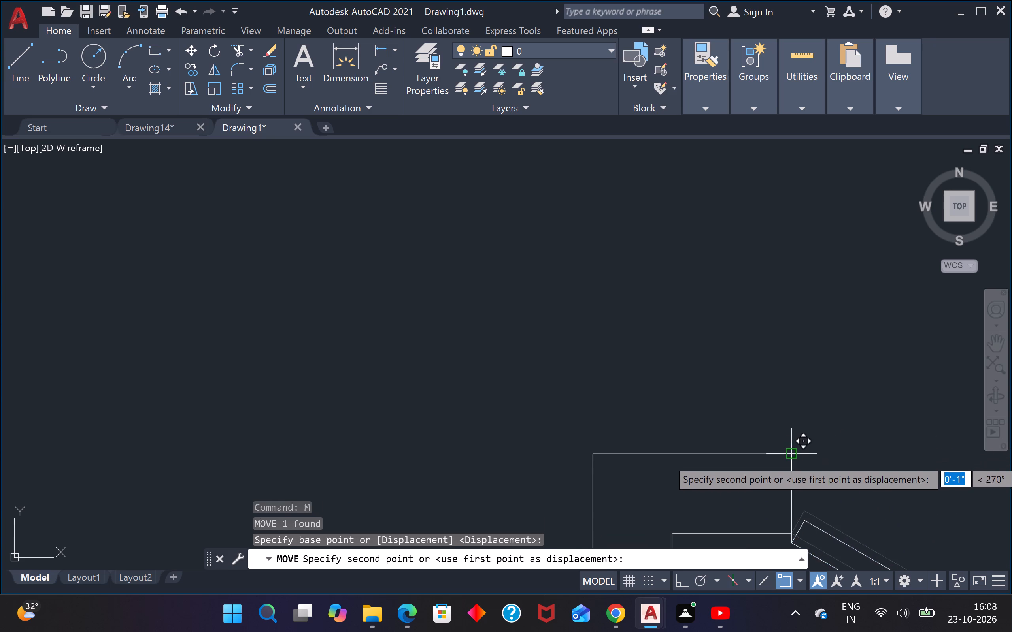
{"action": "scroll", "coordinate": [795, 453], "scroll_direction": "down", "scroll_amount": 7}
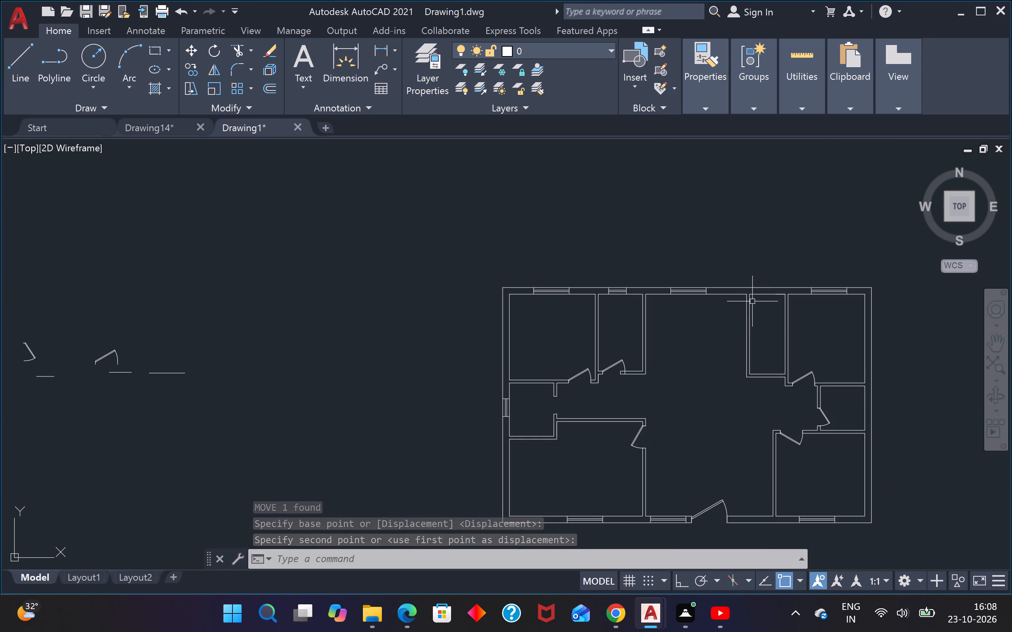
{"action": "key", "text": "Escape"}
{"action": "key", "text": "Escape"}
Draw a vertical line from the narrow upper room's inner upper-left corner through the outer wall, with Ortho on.
{"action": "type", "text": "l"}
{"action": "key", "text": "space"}
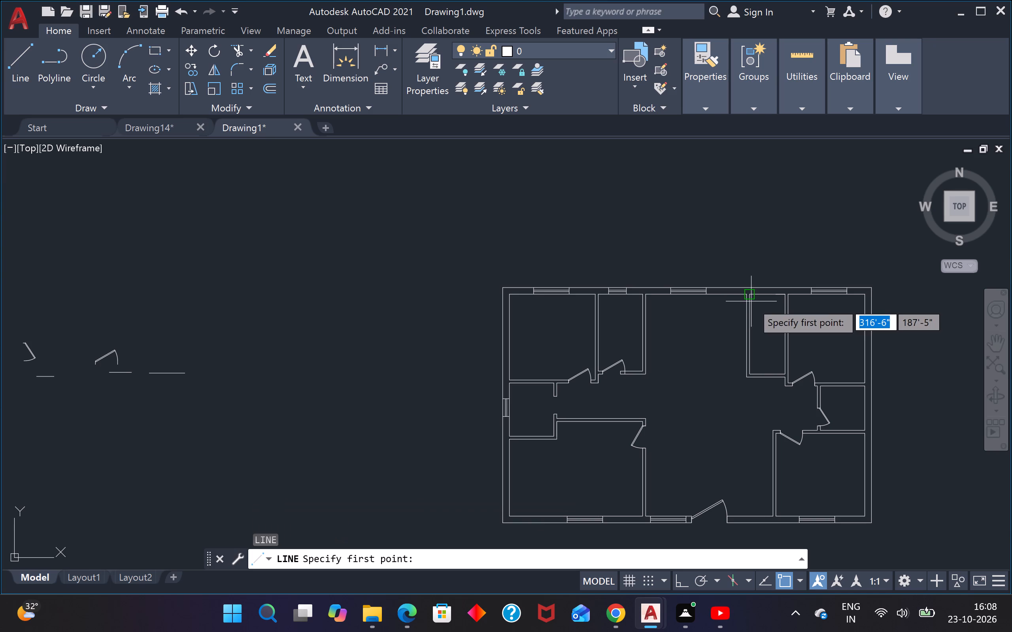
{"action": "scroll", "coordinate": [791, 264], "scroll_direction": "up", "scroll_amount": 3}
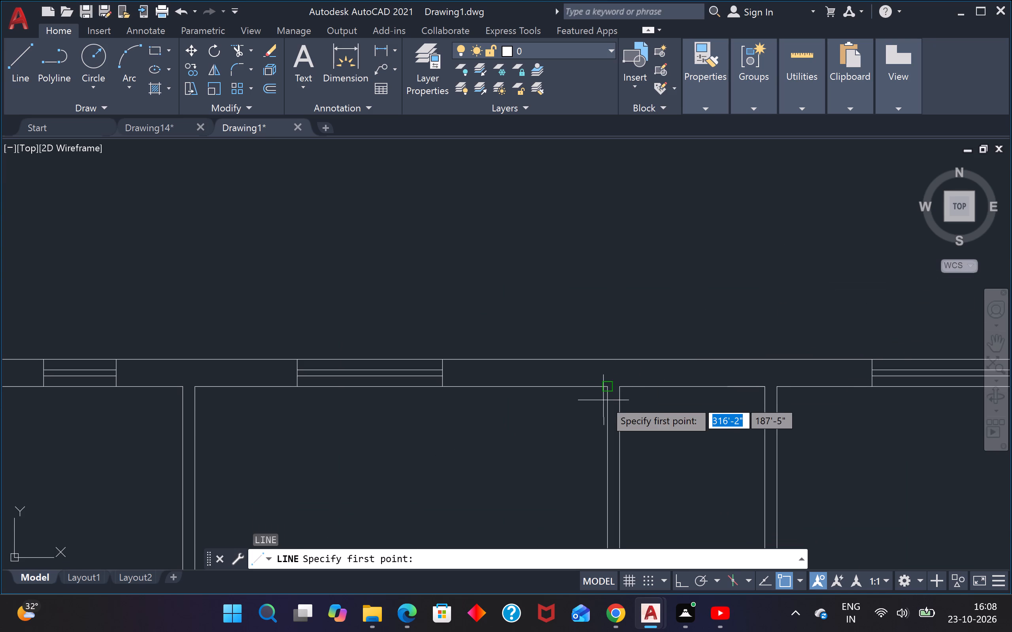
{"action": "left_click_drag", "start_coordinate": [621, 382], "coordinate": [619, 375]}
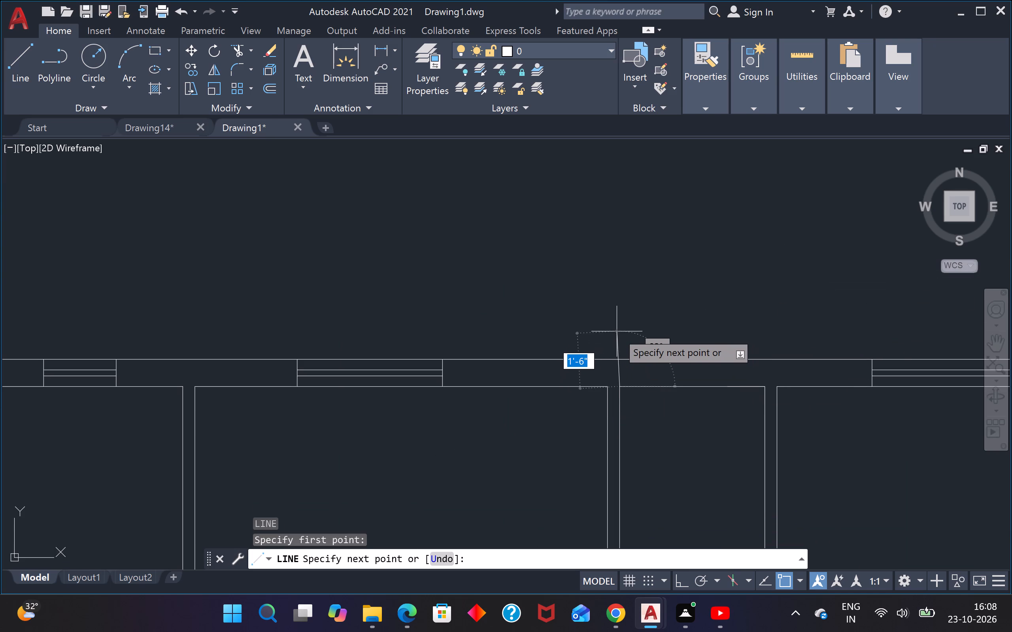
{"action": "key", "text": "F8"}
{"action": "left_click", "coordinate": [629, 310]}
{"action": "key", "text": "Escape"}
Trim the part of the vertical line that extends above the outer wall.
{"action": "type", "text": "tr"}
{"action": "key", "text": "space"}
{"action": "left_click_drag", "start_coordinate": [632, 312], "coordinate": [627, 314]}
{"action": "left_click", "coordinate": [595, 324]}
{"action": "key", "text": "Escape"}
{"action": "key", "text": "Escape"}
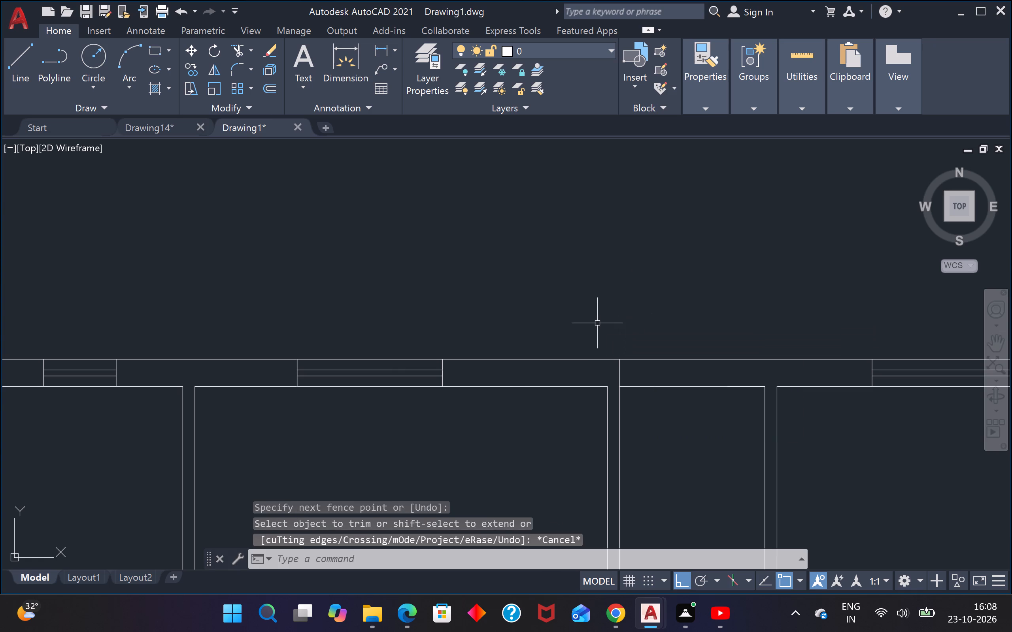
Offset the vertical line in the upper outer wall by 6" to each side.
{"action": "key", "text": "o"}
{"action": "key", "text": "space"}
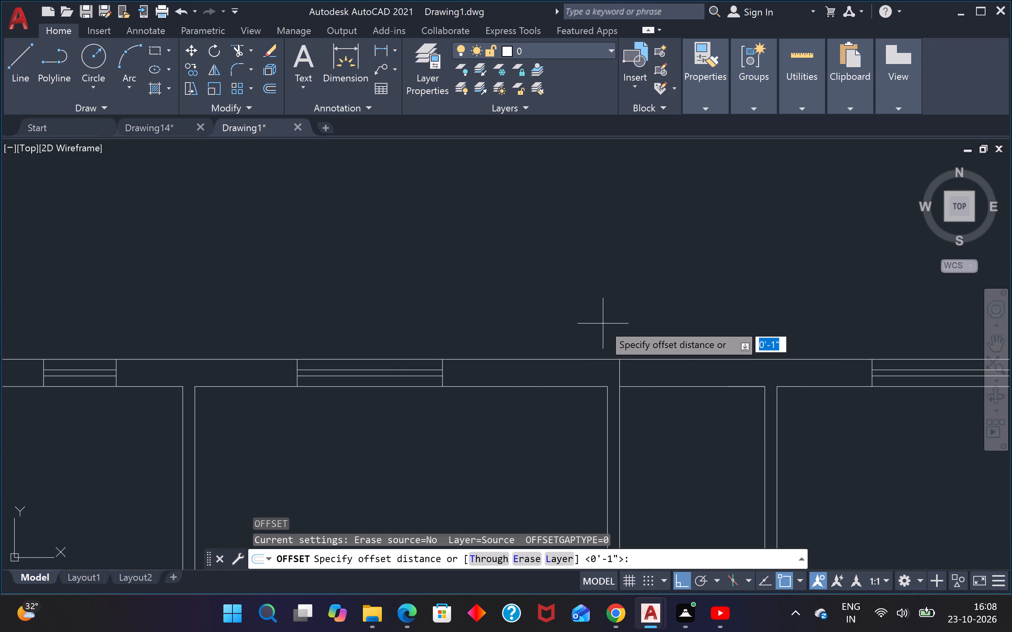
{"action": "type", "text": "6\""}
{"action": "key", "text": "Return"}
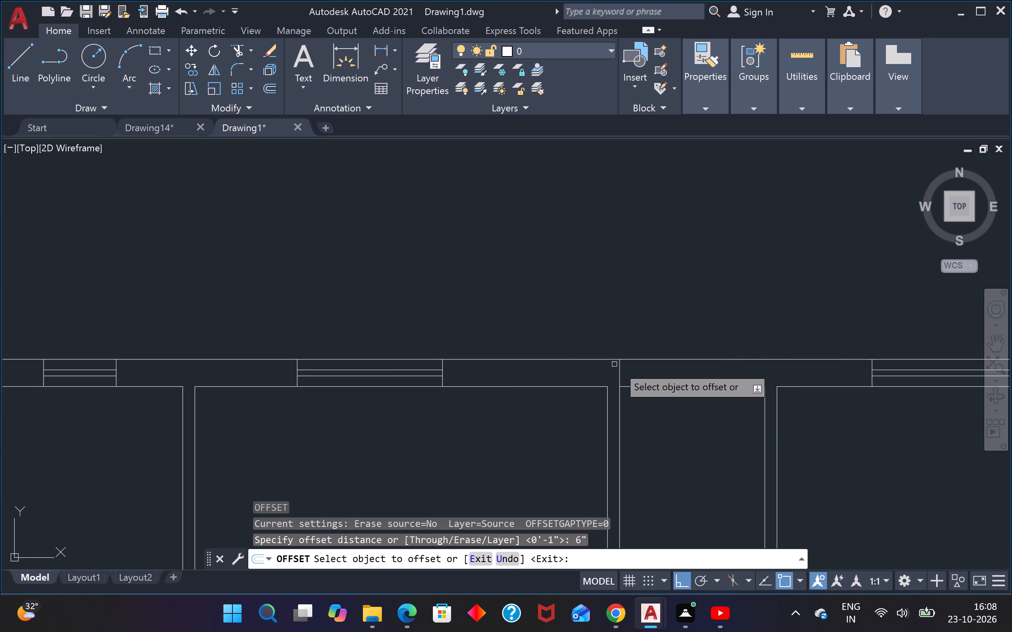
{"action": "left_click_drag", "start_coordinate": [617, 374], "coordinate": [621, 373]}
{"action": "left_click", "coordinate": [676, 359]}
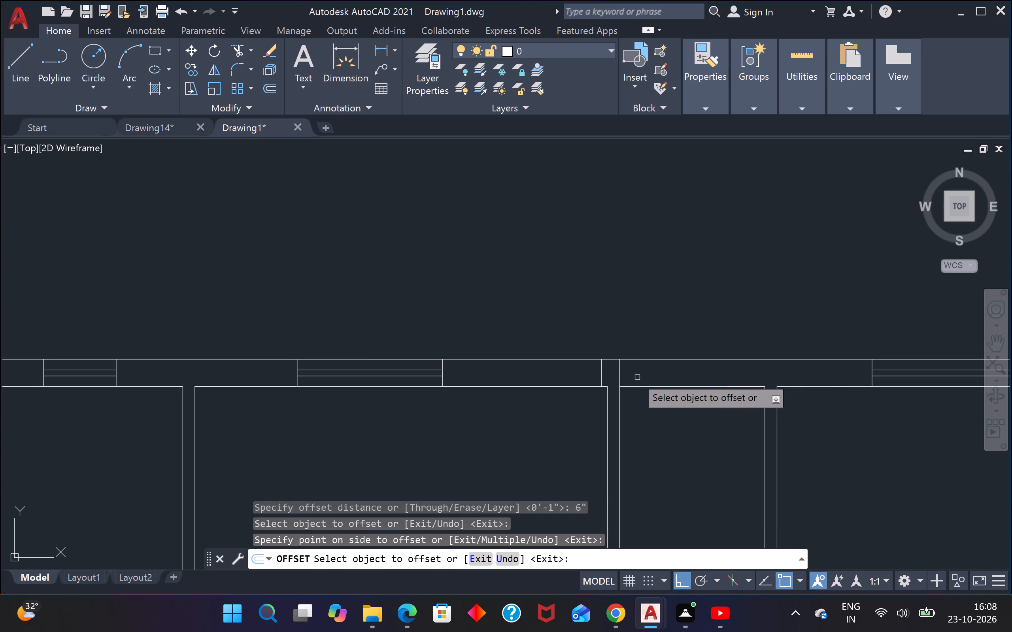
{"action": "left_click", "coordinate": [621, 374]}
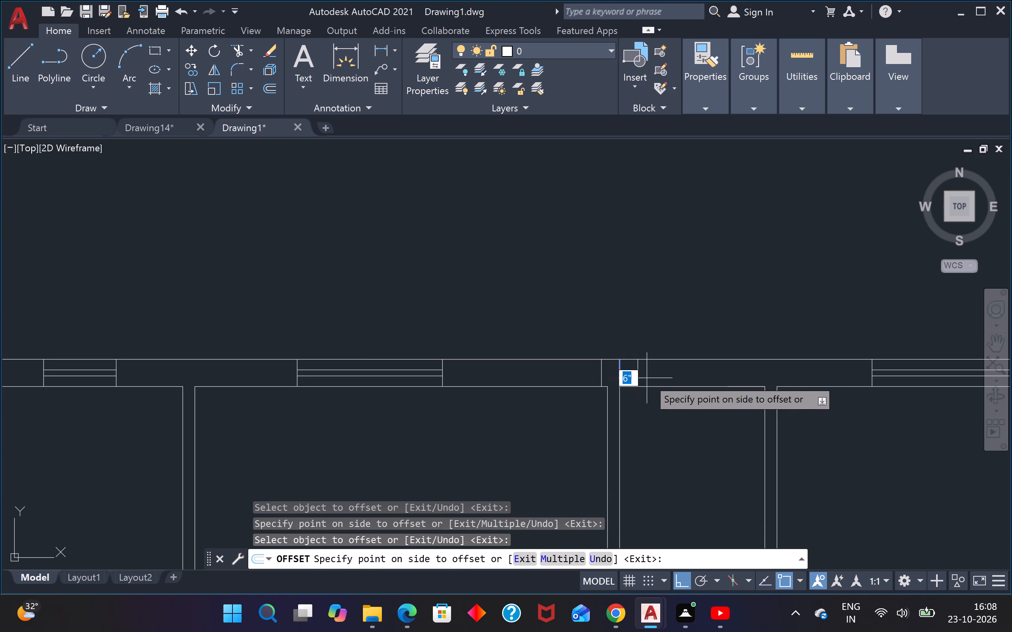
{"action": "left_click", "coordinate": [656, 378]}
{"action": "key", "text": "Escape"}
Delete the offset line lying left of the narrow room in the upper outer wall.
{"action": "scroll", "coordinate": [588, 380], "scroll_direction": "up", "scroll_amount": 3}
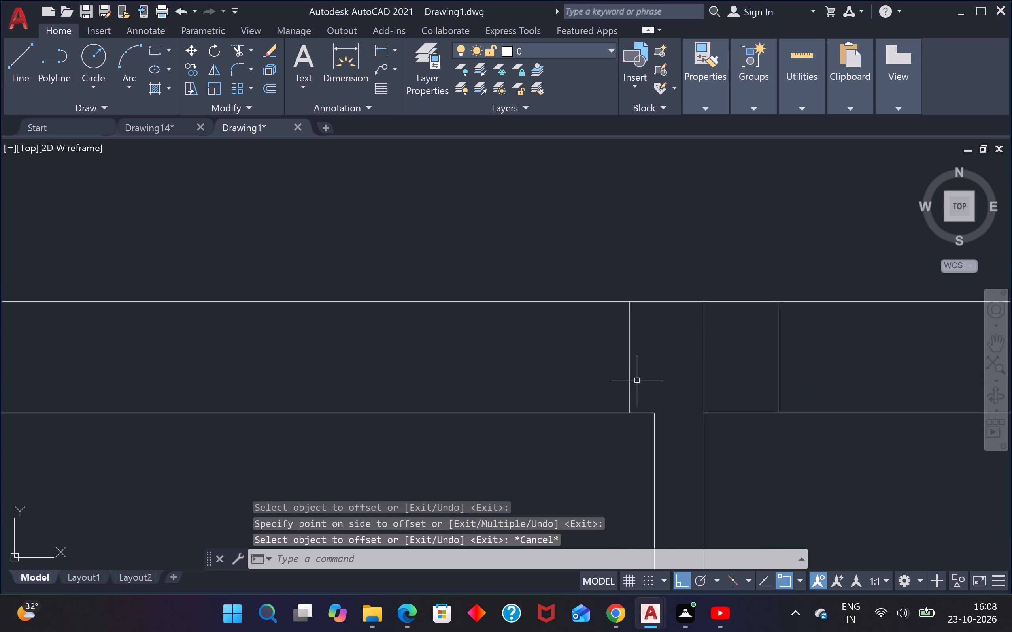
{"action": "left_click", "coordinate": [641, 380]}
{"action": "left_click", "coordinate": [620, 382]}
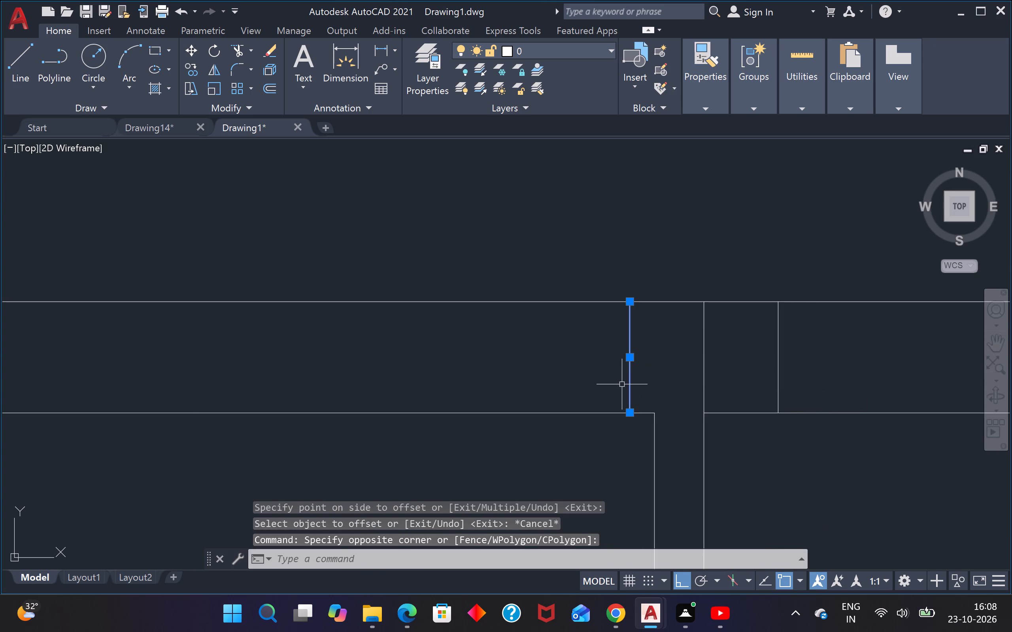
{"action": "key", "text": "Delete"}
Offset the jamb line in the narrow room's upper outer wall 2' to the right.
{"action": "scroll", "coordinate": [670, 383], "scroll_direction": "down", "scroll_amount": 3}
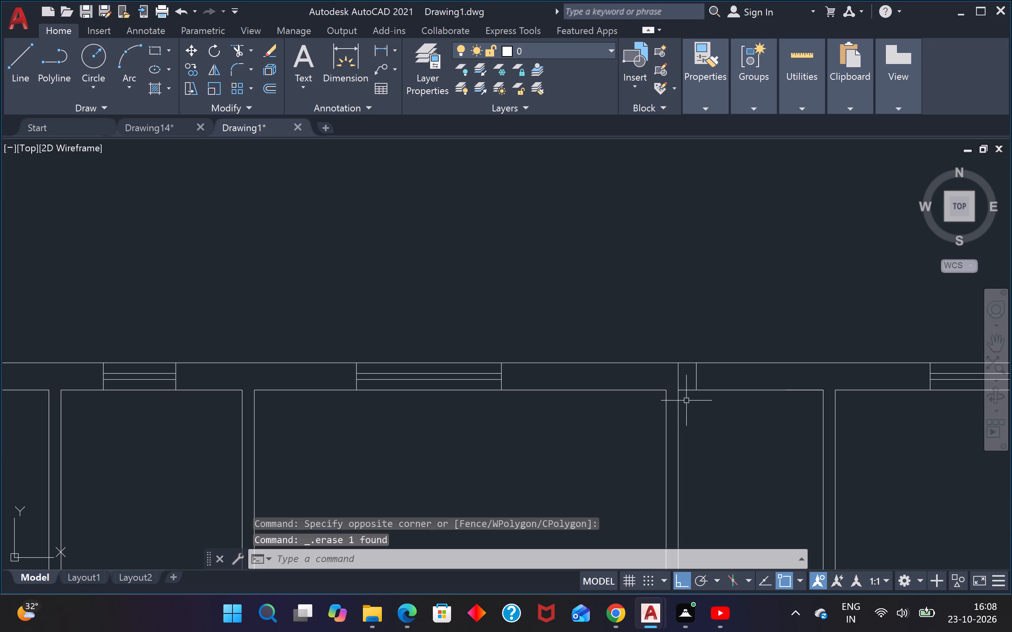
{"action": "scroll", "coordinate": [730, 390], "scroll_direction": "down", "scroll_amount": 3}
{"action": "scroll", "coordinate": [731, 392], "scroll_direction": "up", "scroll_amount": 2}
{"action": "key", "text": "Escape"}
{"action": "key", "text": "Escape"}
{"action": "key", "text": "Escape"}
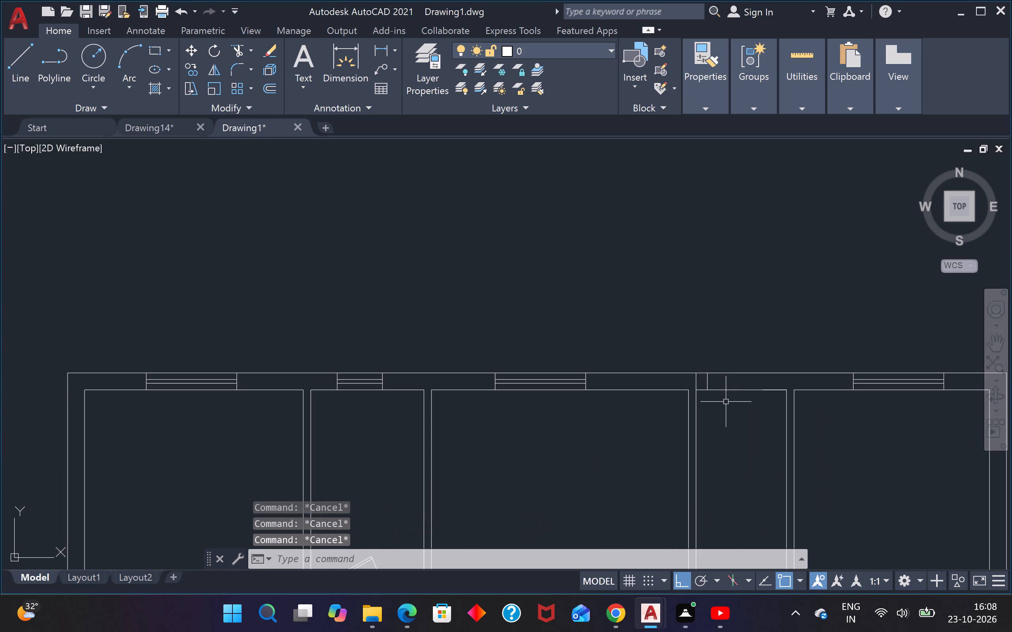
{"action": "type", "text": "o"}
{"action": "key", "text": "space"}
{"action": "type", "text": "2'"}
{"action": "key", "text": "Return"}
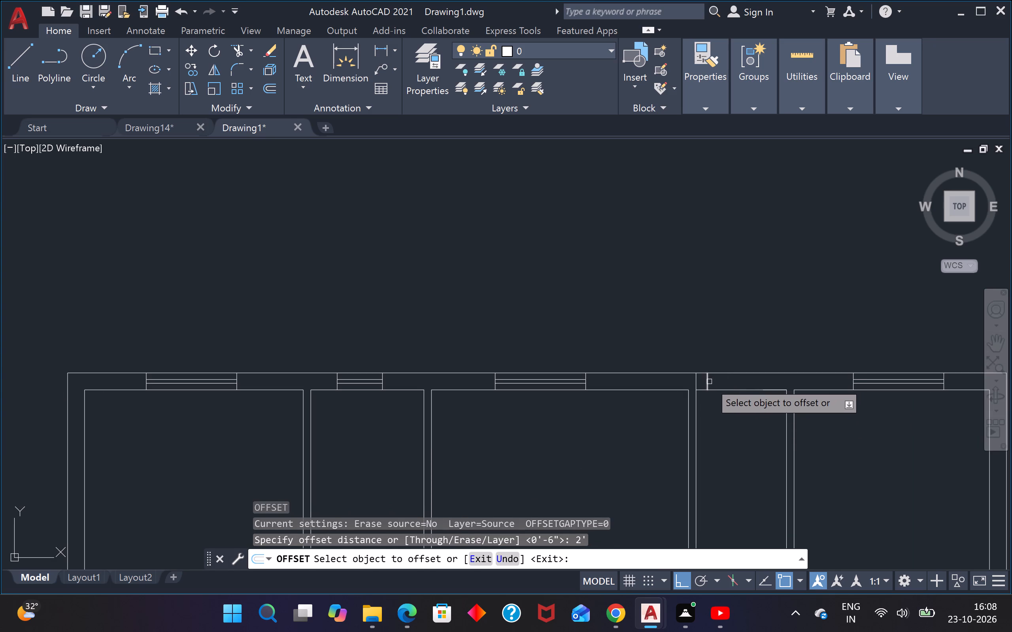
{"action": "left_click", "coordinate": [709, 382]}
{"action": "left_click", "coordinate": [747, 382]}
{"action": "key", "text": "Escape"}
Trim the outer wall lines between the two jambs and remove the leftover vertical line at the narrow room's inner corner.
{"action": "type", "text": "tr"}
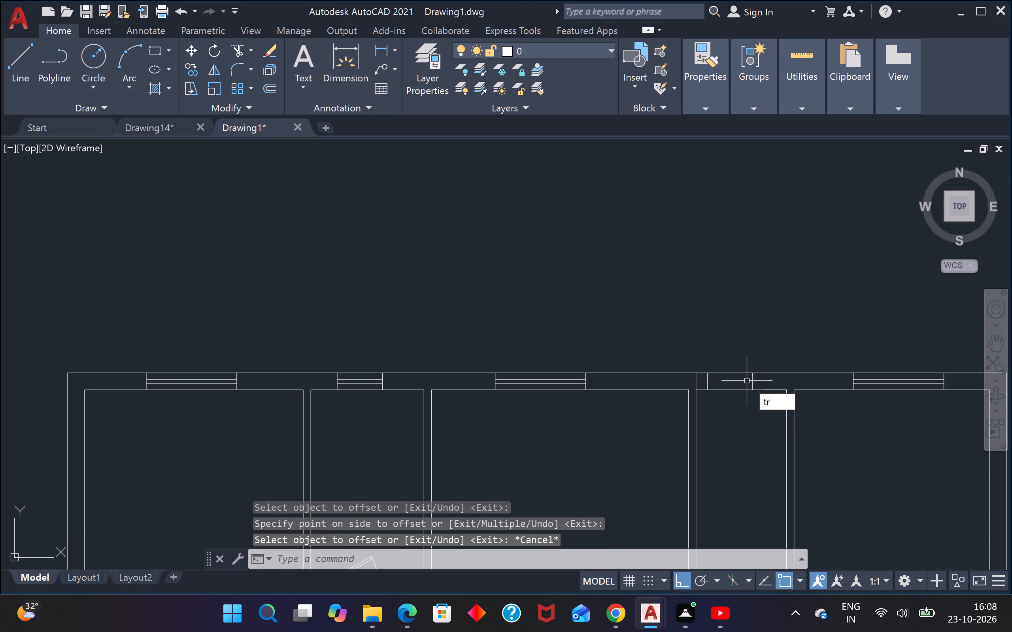
{"action": "key", "text": "space"}
{"action": "left_click", "coordinate": [736, 397]}
{"action": "left_click_drag", "start_coordinate": [719, 367], "coordinate": [722, 360]}
{"action": "scroll", "coordinate": [708, 376], "scroll_direction": "up", "scroll_amount": 1}
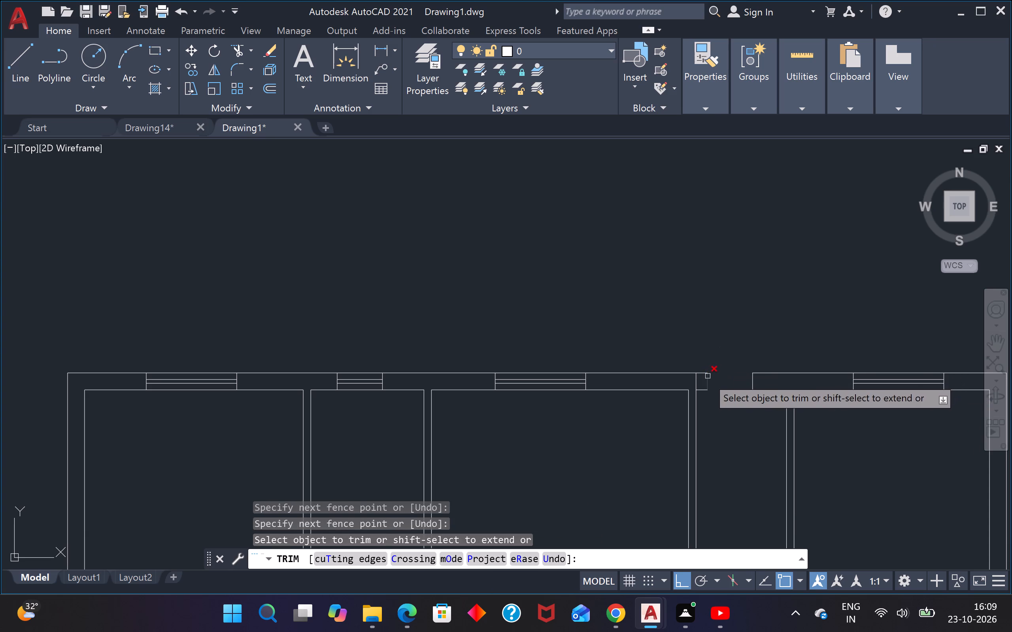
{"action": "scroll", "coordinate": [706, 377], "scroll_direction": "up", "scroll_amount": 1}
{"action": "left_click", "coordinate": [693, 386]}
{"action": "left_click", "coordinate": [651, 398]}
{"action": "scroll", "coordinate": [688, 385], "scroll_direction": "down", "scroll_amount": 4}
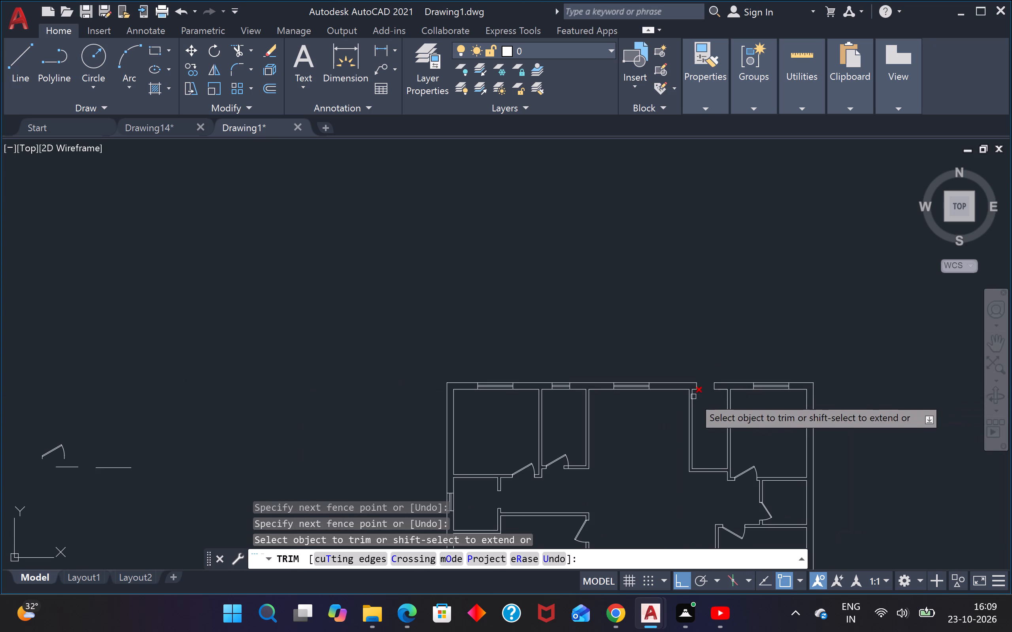
{"action": "scroll", "coordinate": [686, 395], "scroll_direction": "up", "scroll_amount": 3}
{"action": "key", "text": "Escape"}
{"action": "key", "text": "Escape"}
Rotate the spare 2' door outside the plan by 90° about its hinge corner, with Ortho on.
{"action": "scroll", "coordinate": [675, 398], "scroll_direction": "down", "scroll_amount": 4}
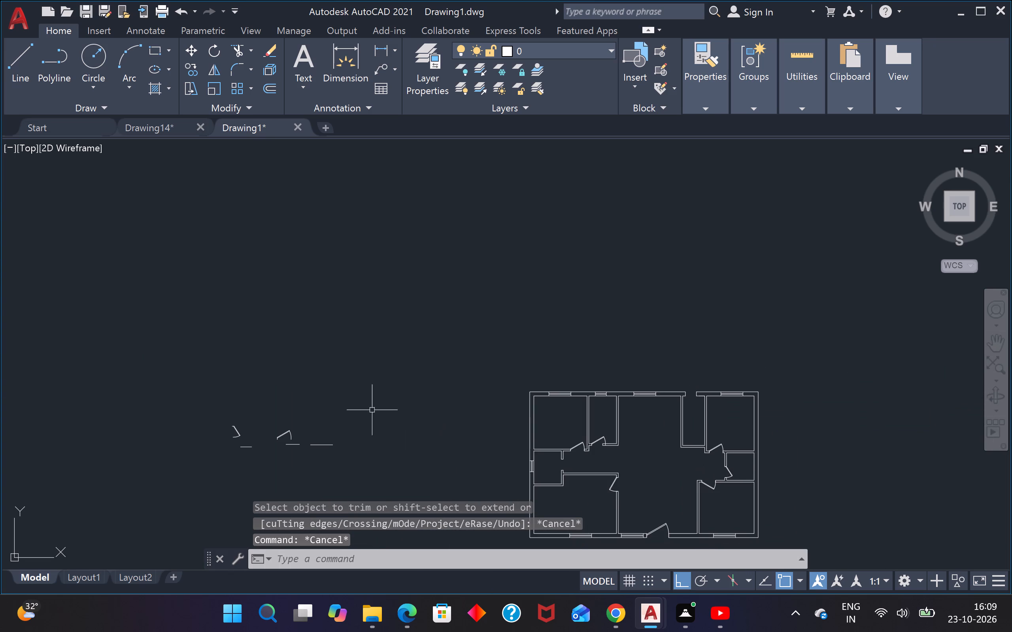
{"action": "scroll", "coordinate": [214, 416], "scroll_direction": "up", "scroll_amount": 3}
{"action": "scroll", "coordinate": [340, 370], "scroll_direction": "down", "scroll_amount": 3}
{"action": "scroll", "coordinate": [321, 438], "scroll_direction": "up", "scroll_amount": 3}
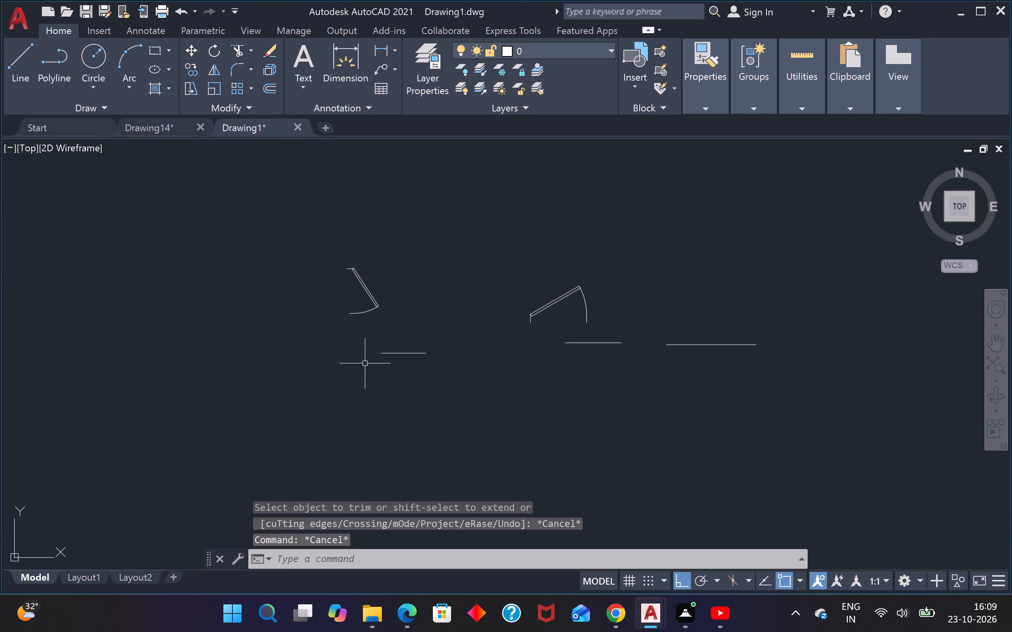
{"action": "key", "text": "Escape"}
{"action": "key", "text": "Escape"}
{"action": "left_click_drag", "start_coordinate": [384, 272], "coordinate": [351, 294]}
{"action": "left_click", "coordinate": [304, 329]}
{"action": "key", "text": "r"}
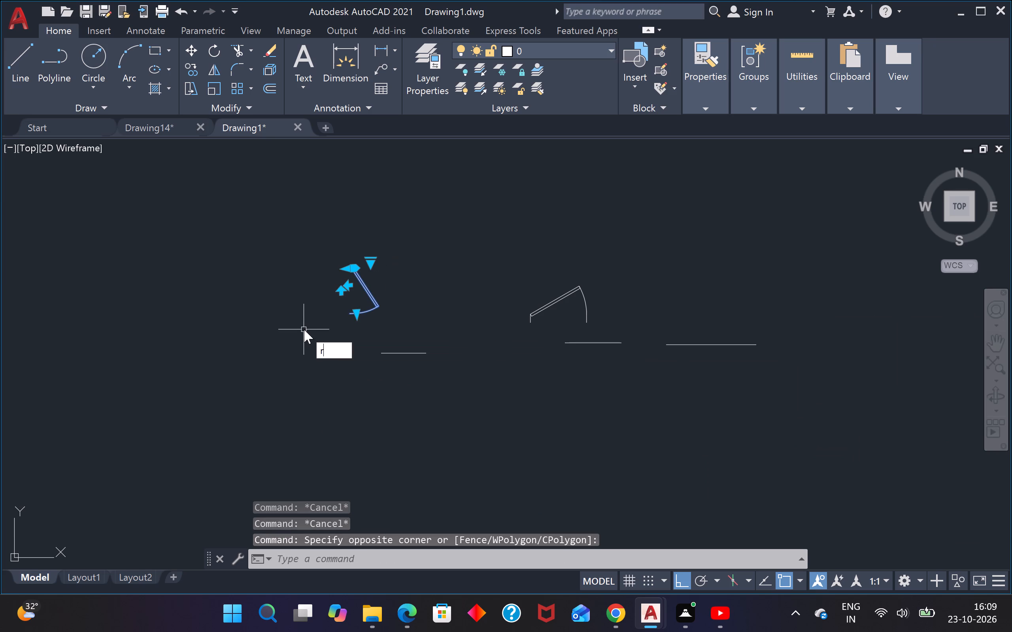
{"action": "key", "text": "o"}
{"action": "key", "text": "Return"}
{"action": "left_click", "coordinate": [355, 271]}
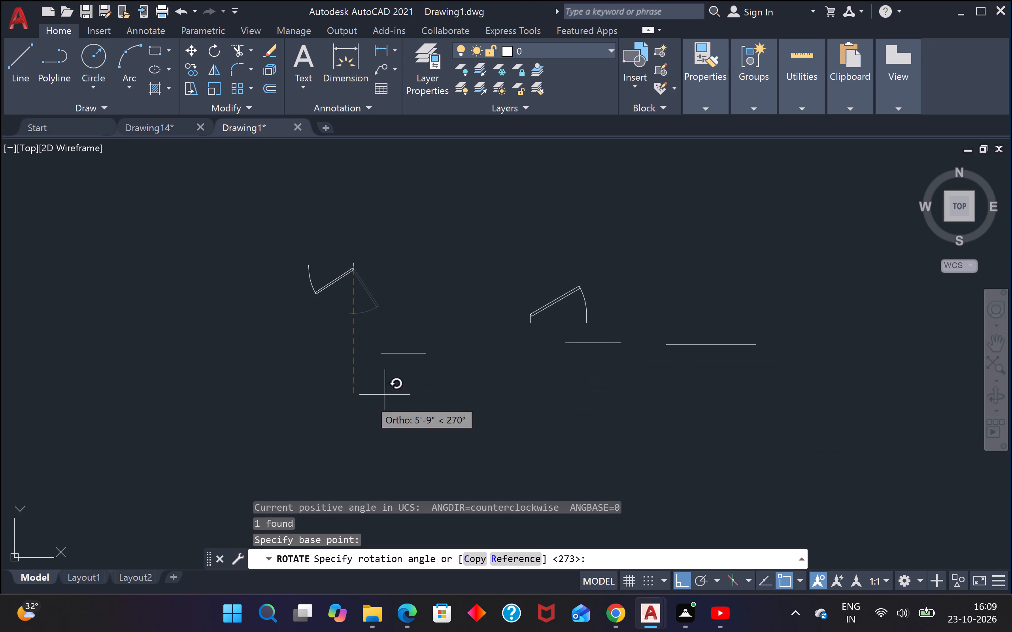
{"action": "left_click", "coordinate": [355, 200]}
Move the rotated 2' door from its jamb end to the midpoint of the outer wall opening's left jamb, with Ortho off.
{"action": "left_click_drag", "start_coordinate": [442, 241], "coordinate": [432, 246]}
{"action": "left_click", "coordinate": [295, 295]}
{"action": "type", "text": "m"}
{"action": "key", "text": "space"}
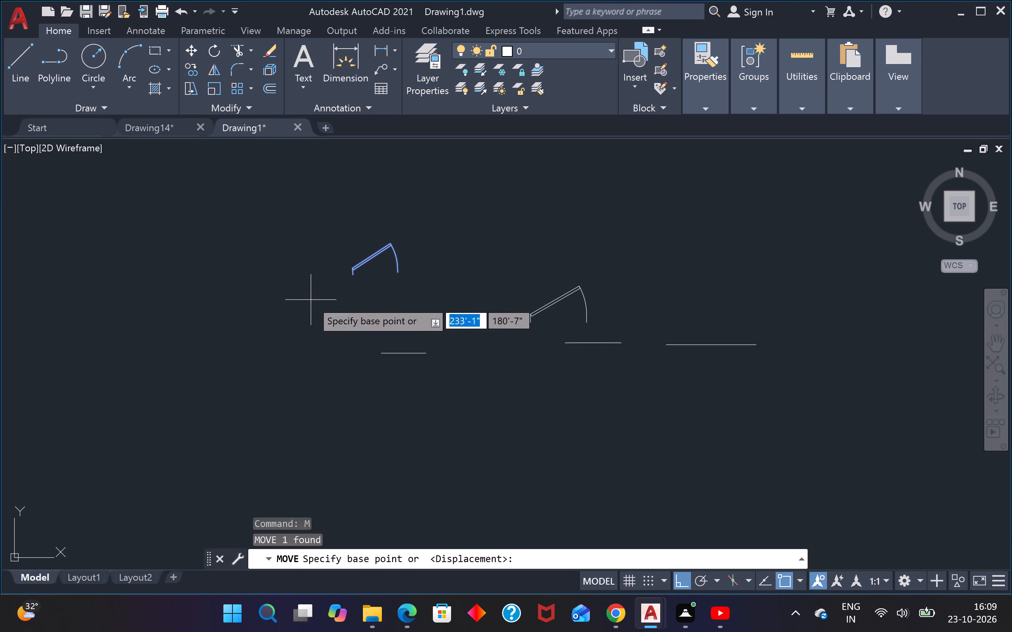
{"action": "left_click", "coordinate": [354, 276]}
{"action": "scroll", "coordinate": [503, 325], "scroll_direction": "down", "scroll_amount": 2}
{"action": "scroll", "coordinate": [559, 316], "scroll_direction": "down", "scroll_amount": 3}
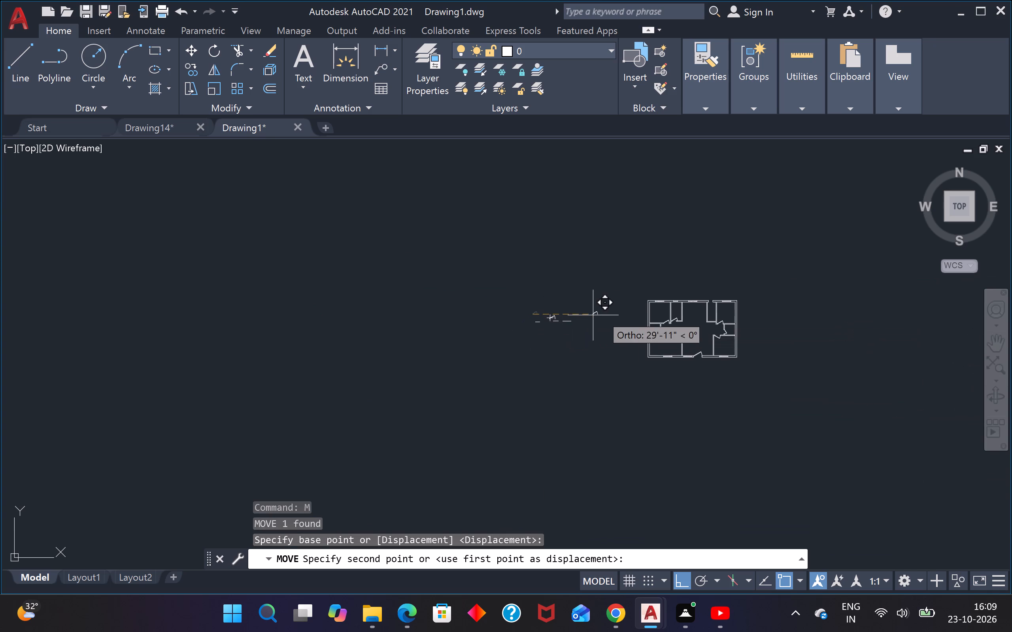
{"action": "key", "text": "F8"}
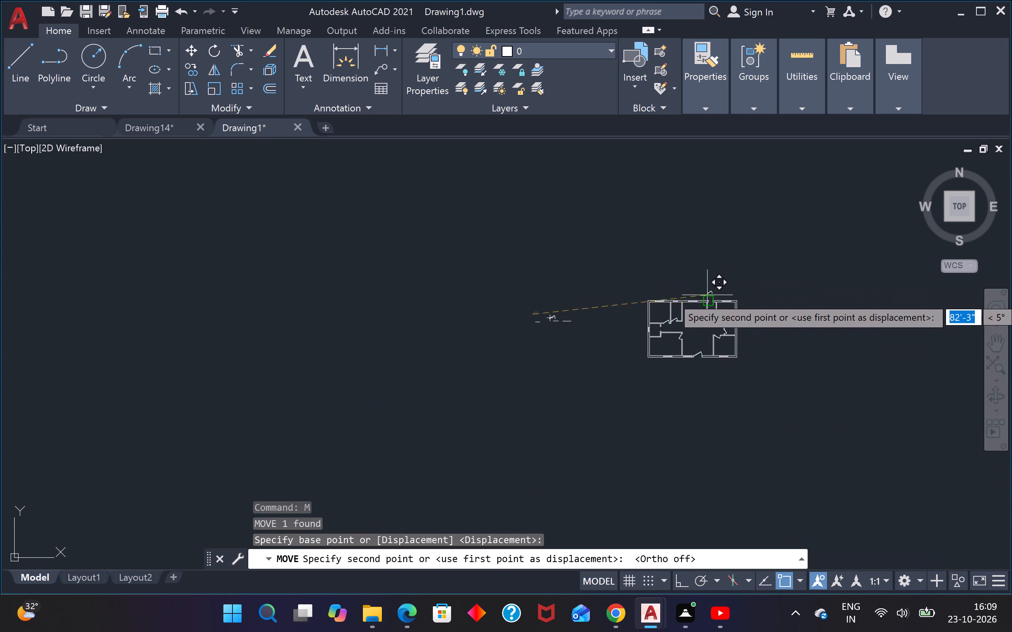
{"action": "scroll", "coordinate": [705, 299], "scroll_direction": "up", "scroll_amount": 5}
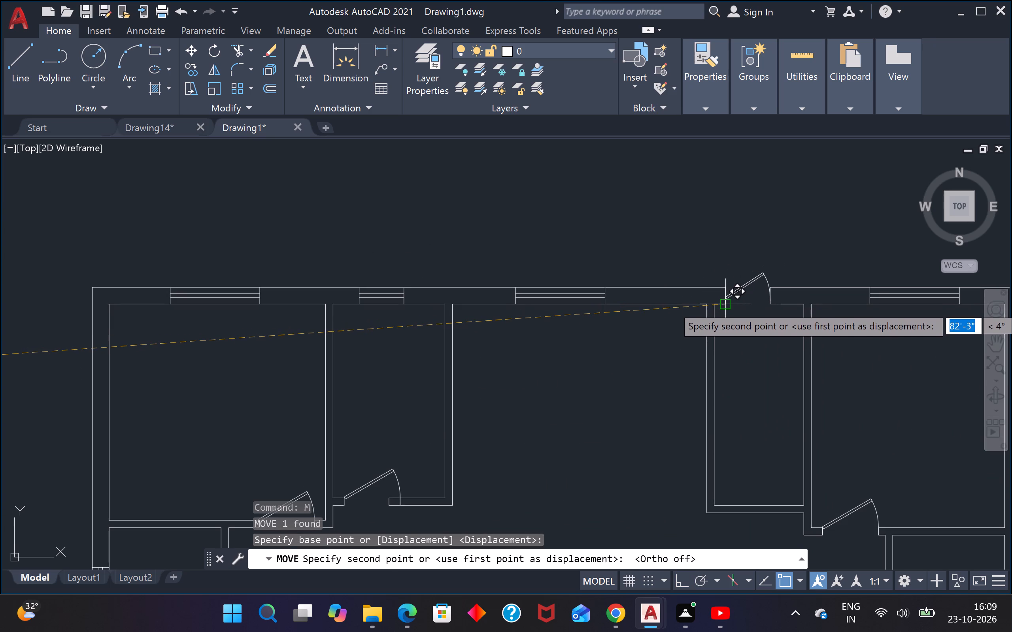
{"action": "scroll", "coordinate": [728, 303], "scroll_direction": "up", "scroll_amount": 3}
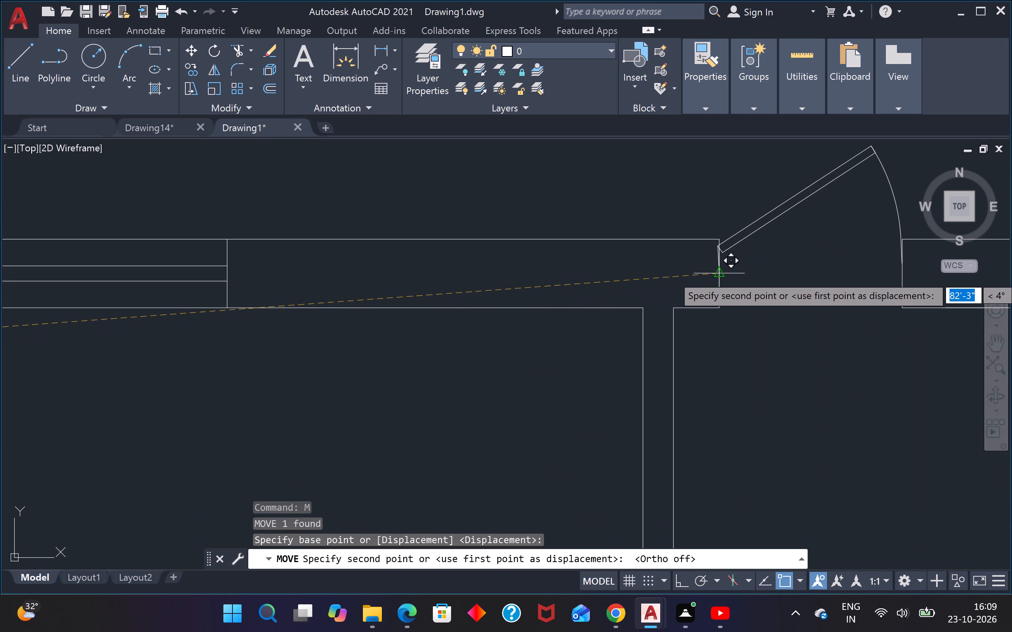
{"action": "left_click", "coordinate": [719, 273]}
{"action": "scroll", "coordinate": [720, 273], "scroll_direction": "down", "scroll_amount": 5}
Flip the outer wall door so that it swings into the narrow room.
{"action": "left_click", "coordinate": [734, 268]}
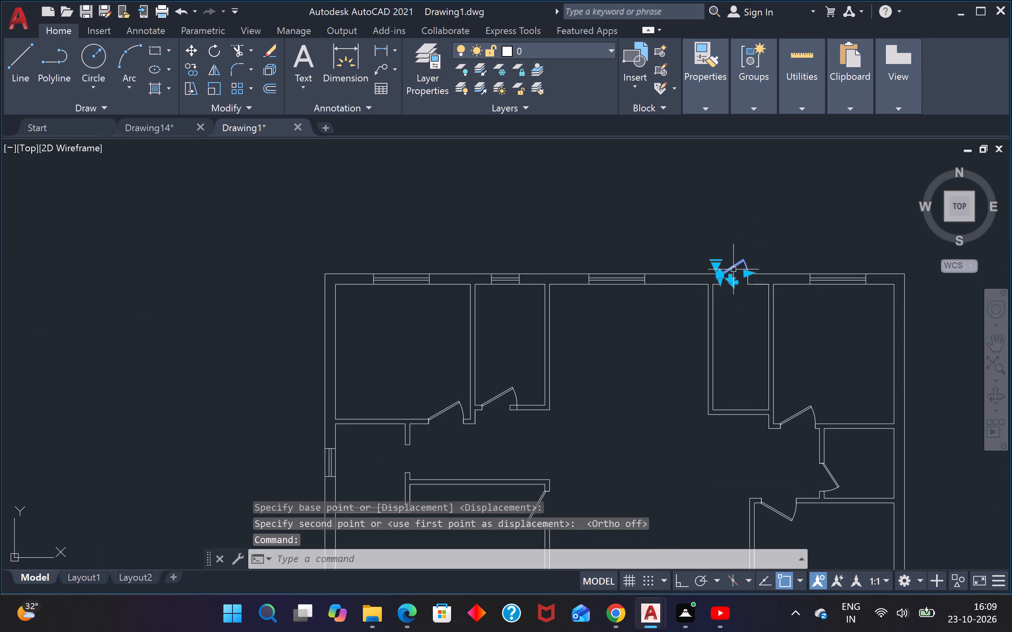
{"action": "scroll", "coordinate": [729, 282], "scroll_direction": "up", "scroll_amount": 3}
{"action": "left_click", "coordinate": [731, 268]}
{"action": "key", "text": "grave"}
{"action": "type", "text": "``"}
{"action": "key", "text": "Escape"}
{"action": "key", "text": "Escape"}
Examine how the flipped door meets the left jamb of the narrow room's outer wall opening.
{"action": "scroll", "coordinate": [740, 271], "scroll_direction": "down", "scroll_amount": 4}
{"action": "scroll", "coordinate": [730, 279], "scroll_direction": "up", "scroll_amount": 3}
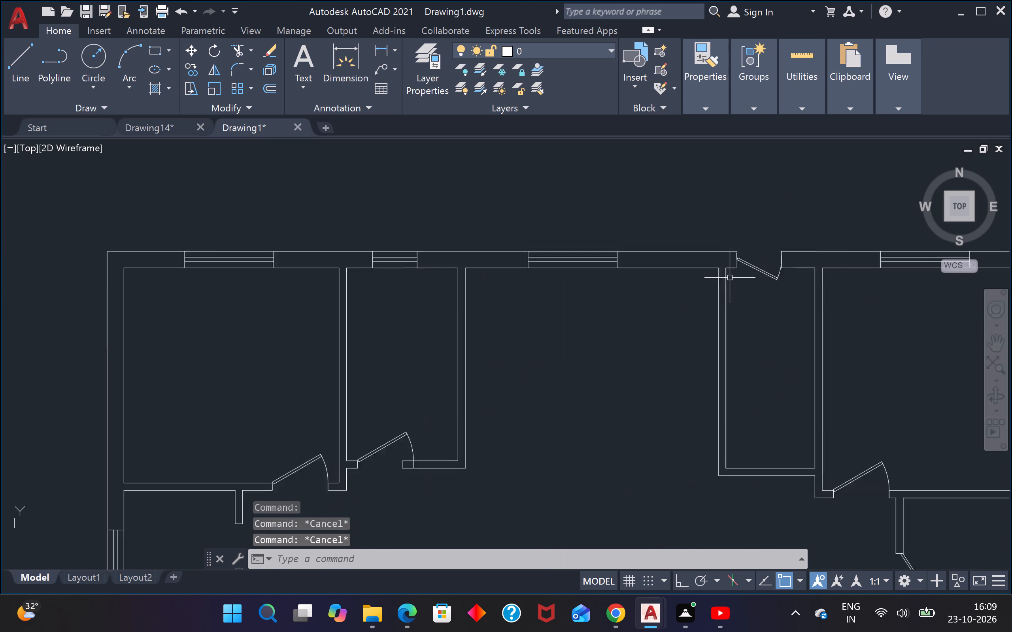
{"action": "scroll", "coordinate": [730, 278], "scroll_direction": "up", "scroll_amount": 1}
{"action": "scroll", "coordinate": [727, 283], "scroll_direction": "down", "scroll_amount": 1}
{"action": "scroll", "coordinate": [765, 249], "scroll_direction": "up", "scroll_amount": 3}
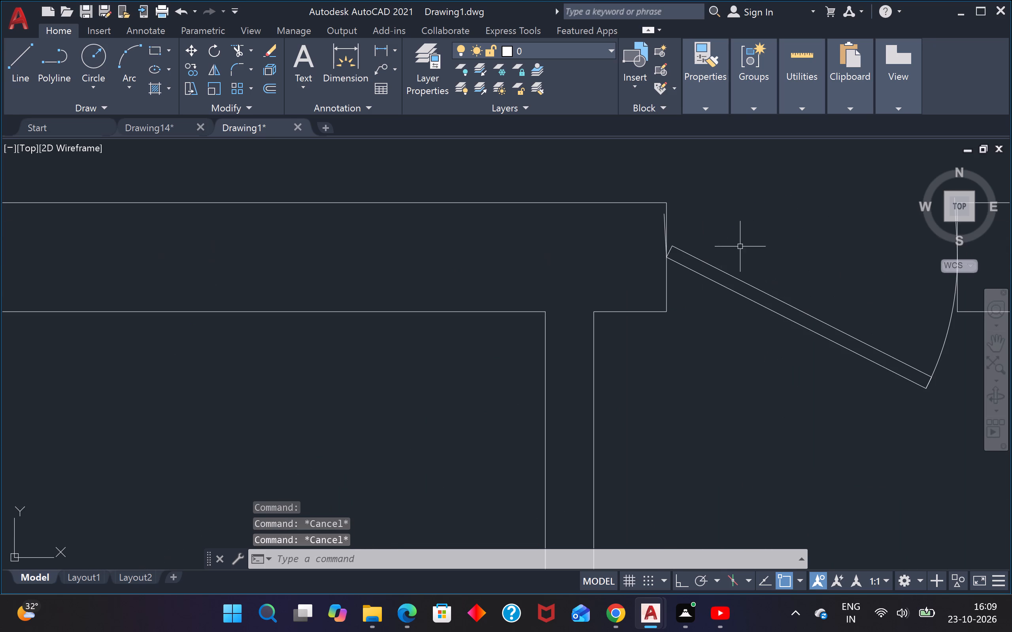
{"action": "scroll", "coordinate": [679, 225], "scroll_direction": "up", "scroll_amount": 3}
{"action": "key", "text": "Escape"}
{"action": "key", "text": "Escape"}
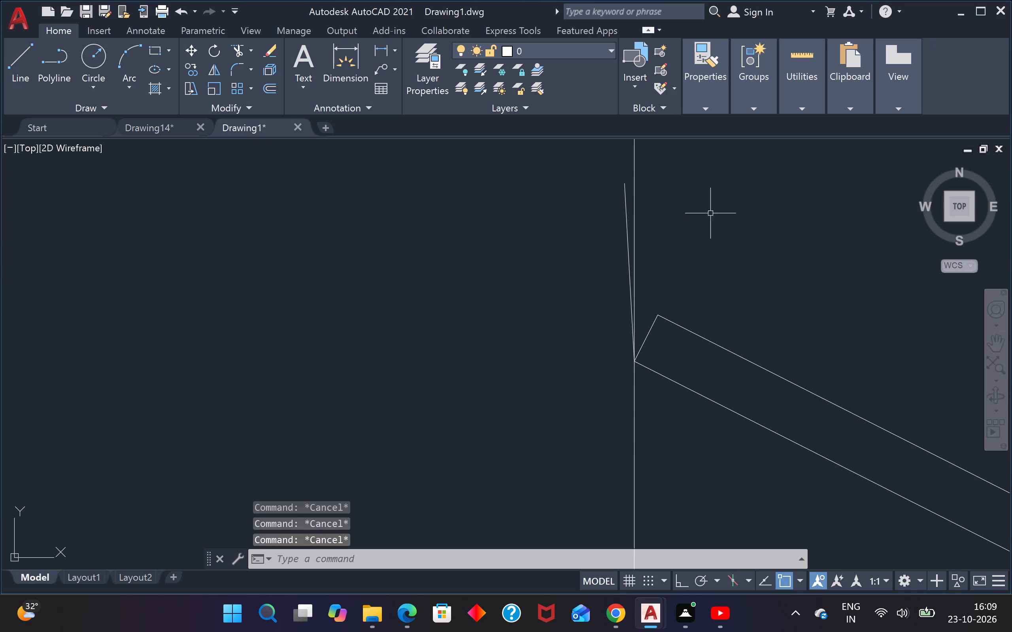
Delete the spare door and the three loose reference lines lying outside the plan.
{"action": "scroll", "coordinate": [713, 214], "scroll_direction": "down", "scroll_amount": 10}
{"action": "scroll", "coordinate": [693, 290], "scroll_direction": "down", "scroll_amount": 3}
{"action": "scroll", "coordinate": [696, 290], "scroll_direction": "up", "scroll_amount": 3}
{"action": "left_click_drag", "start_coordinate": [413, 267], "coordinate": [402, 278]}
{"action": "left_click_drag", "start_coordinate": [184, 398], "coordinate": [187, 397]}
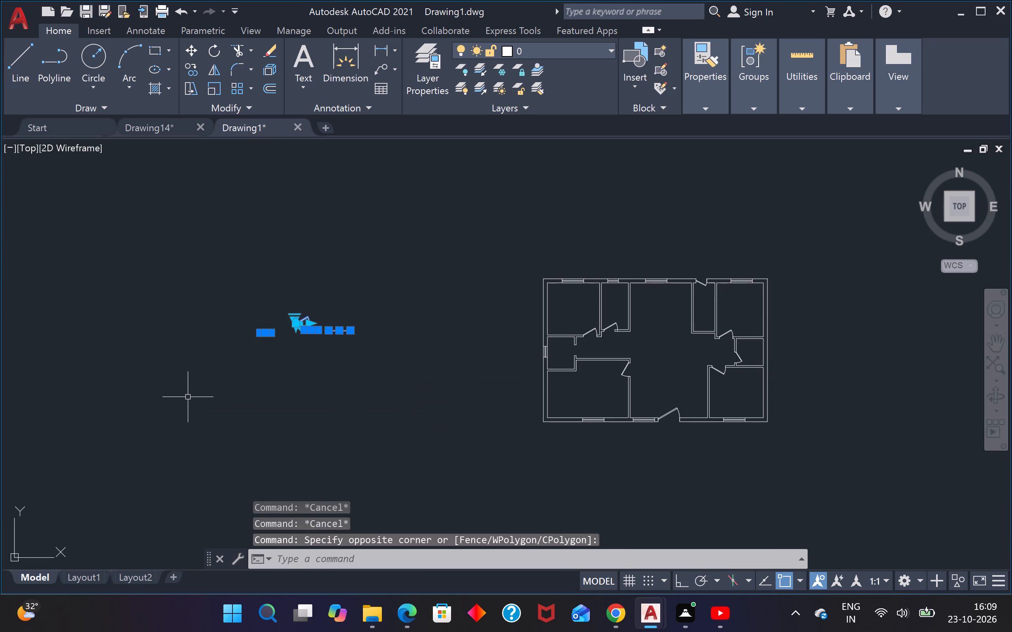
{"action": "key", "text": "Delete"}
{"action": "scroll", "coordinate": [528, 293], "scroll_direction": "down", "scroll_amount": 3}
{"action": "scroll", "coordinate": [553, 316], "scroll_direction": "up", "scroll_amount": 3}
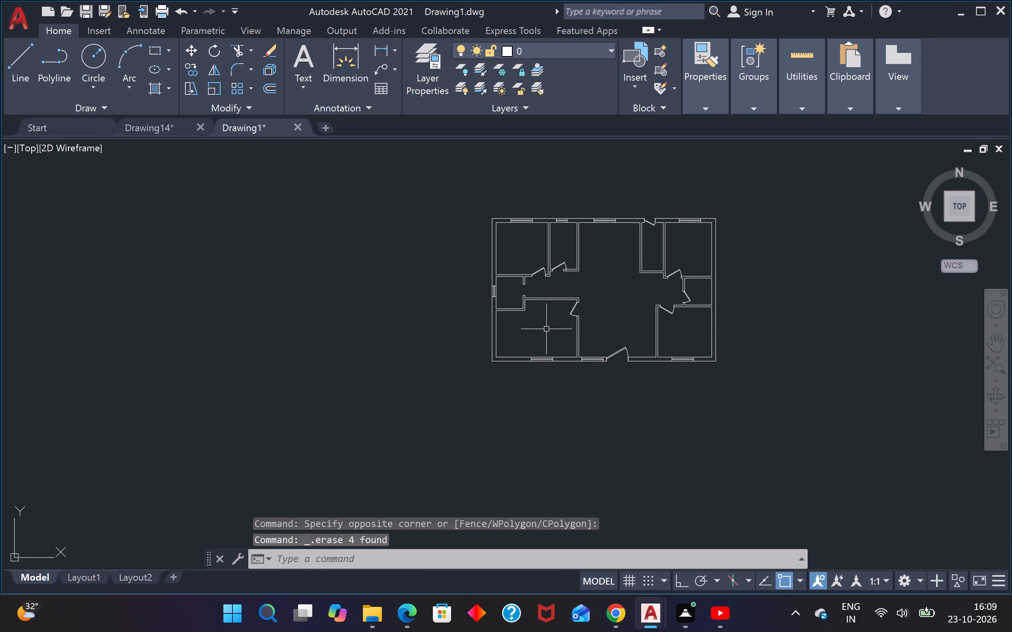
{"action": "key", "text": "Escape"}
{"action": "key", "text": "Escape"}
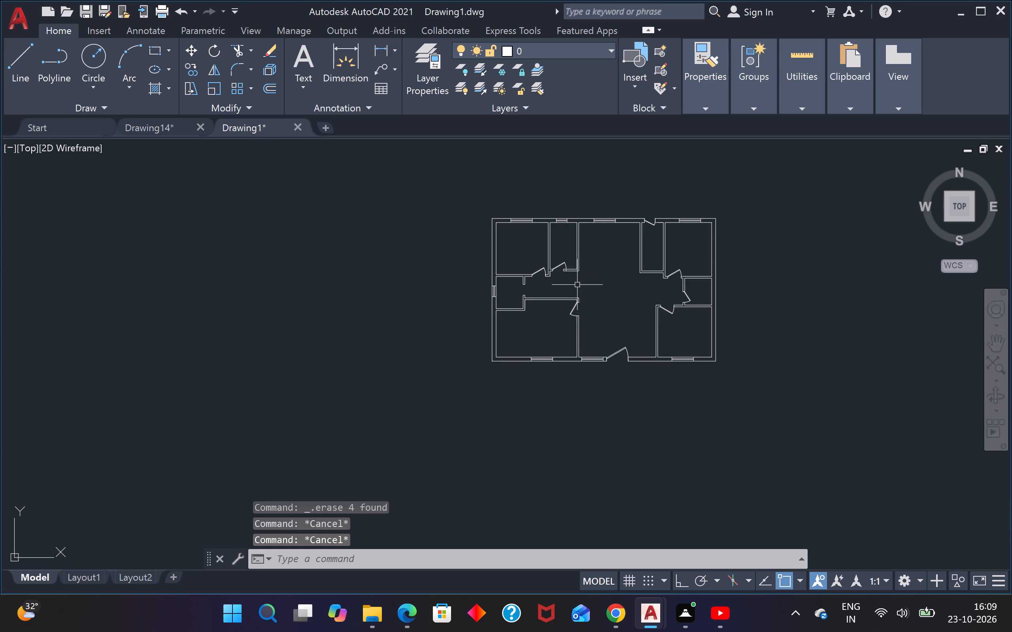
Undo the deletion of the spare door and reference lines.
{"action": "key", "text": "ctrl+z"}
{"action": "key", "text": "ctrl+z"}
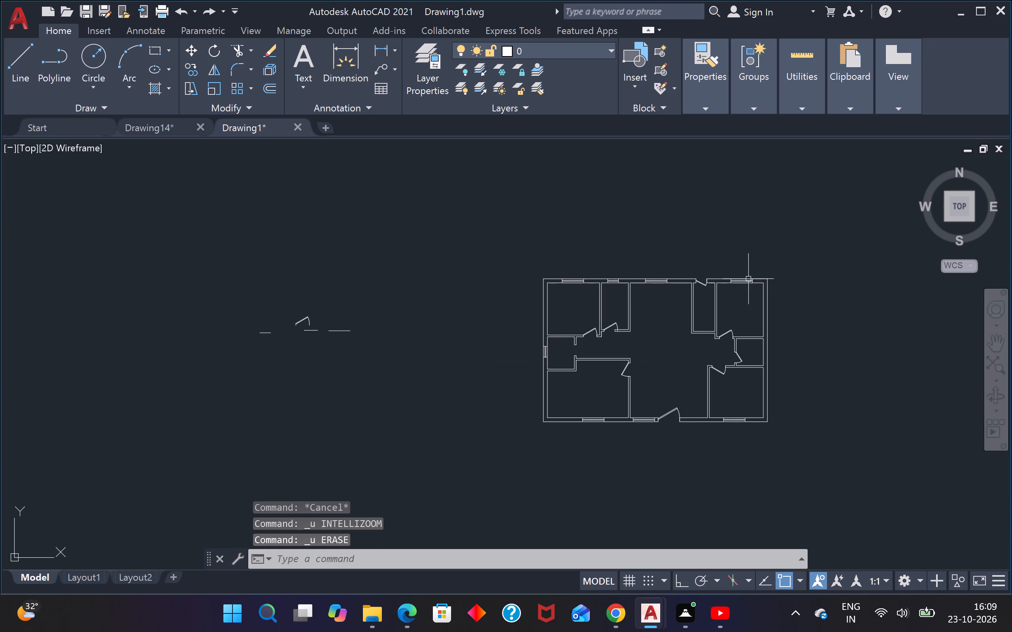
Measure the doorless opening in the small left room's partition with a linear dimension, leaving no dimension placed.
{"action": "scroll", "coordinate": [744, 285], "scroll_direction": "up", "scroll_amount": 3}
{"action": "scroll", "coordinate": [195, 436], "scroll_direction": "down", "scroll_amount": 3}
{"action": "scroll", "coordinate": [189, 474], "scroll_direction": "up", "scroll_amount": 2}
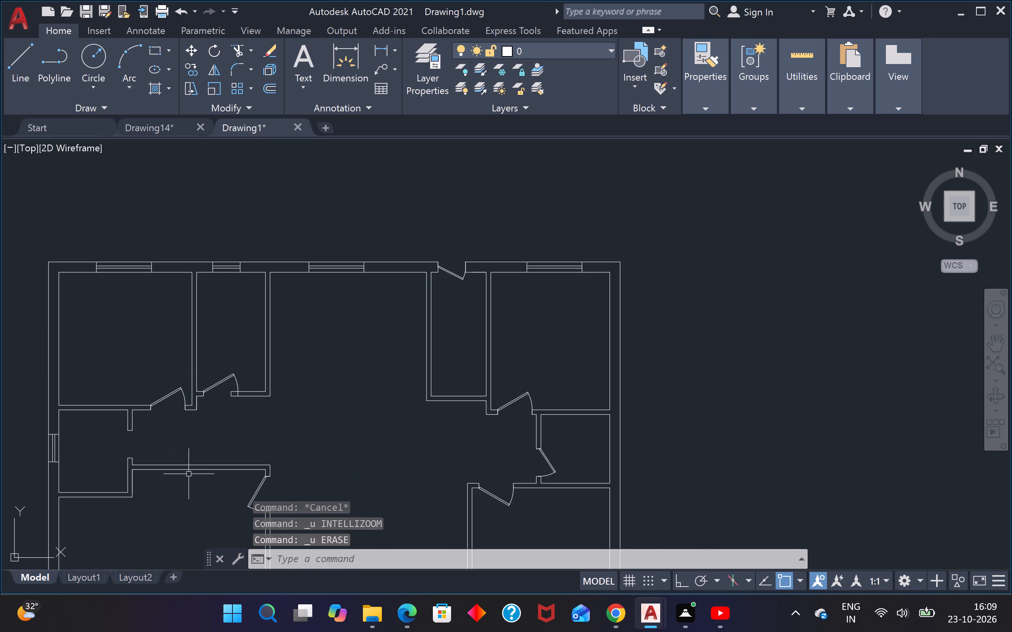
{"action": "key", "text": "d"}
{"action": "key", "text": "l"}
{"action": "key", "text": "i"}
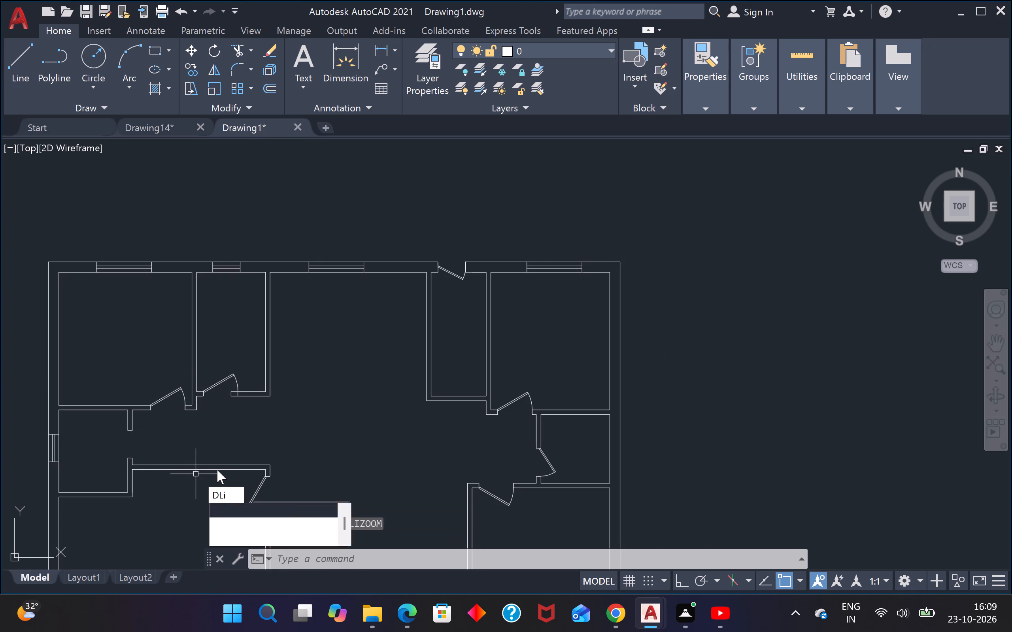
{"action": "key", "text": "space"}
{"action": "scroll", "coordinate": [142, 436], "scroll_direction": "up", "scroll_amount": 2}
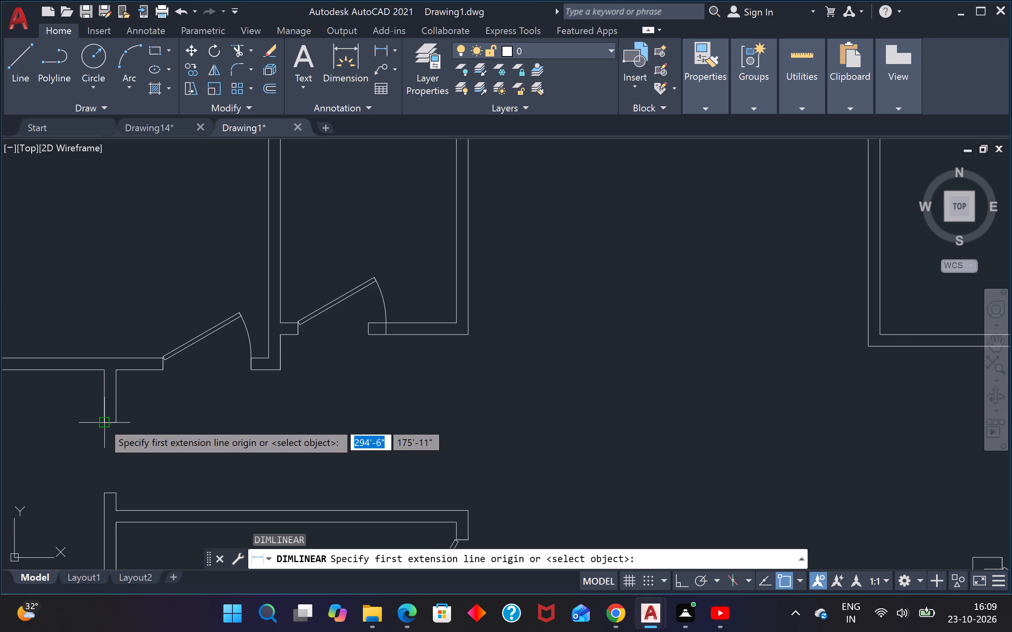
{"action": "left_click", "coordinate": [102, 421]}
{"action": "left_click", "coordinate": [102, 491]}
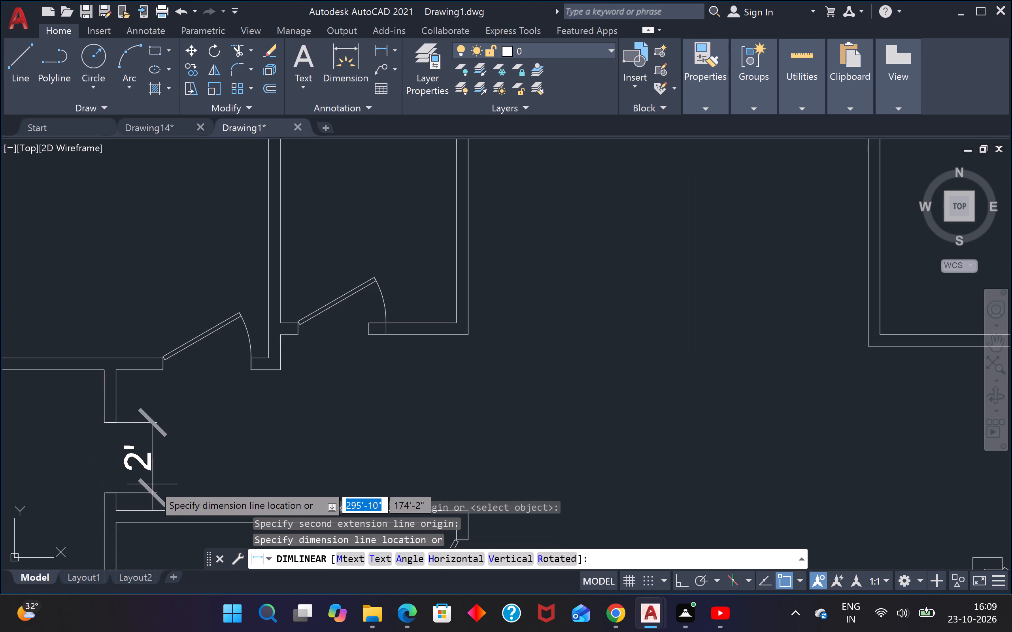
{"action": "key", "text": "Escape"}
Delete the door from the lower opening of the second upper room from the left.
{"action": "scroll", "coordinate": [267, 418], "scroll_direction": "down", "scroll_amount": 4}
{"action": "scroll", "coordinate": [281, 406], "scroll_direction": "up", "scroll_amount": 4}
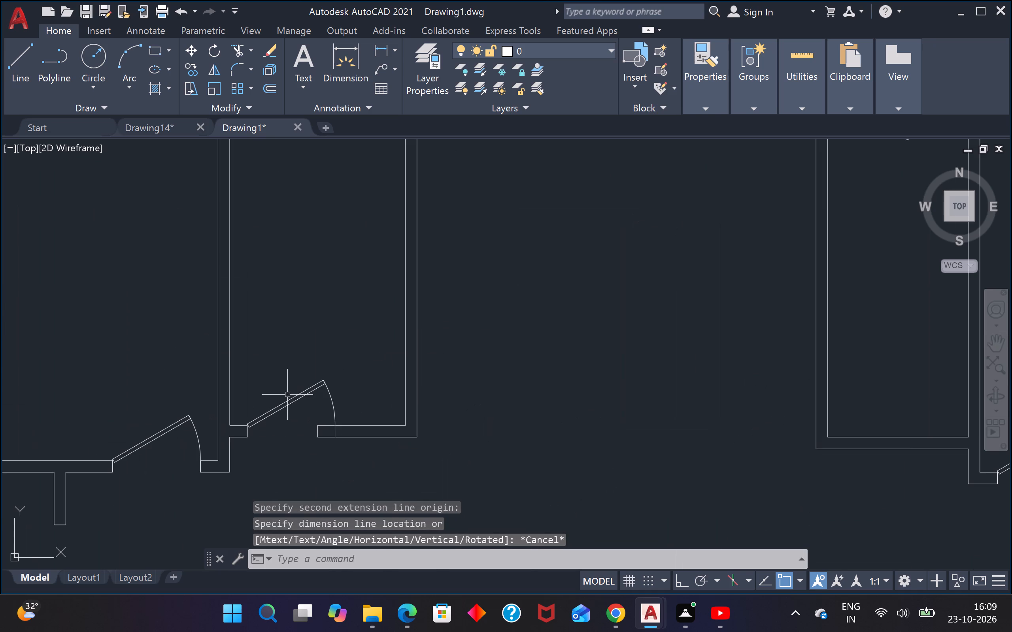
{"action": "left_click_drag", "start_coordinate": [316, 372], "coordinate": [315, 375]}
{"action": "left_click", "coordinate": [278, 425]}
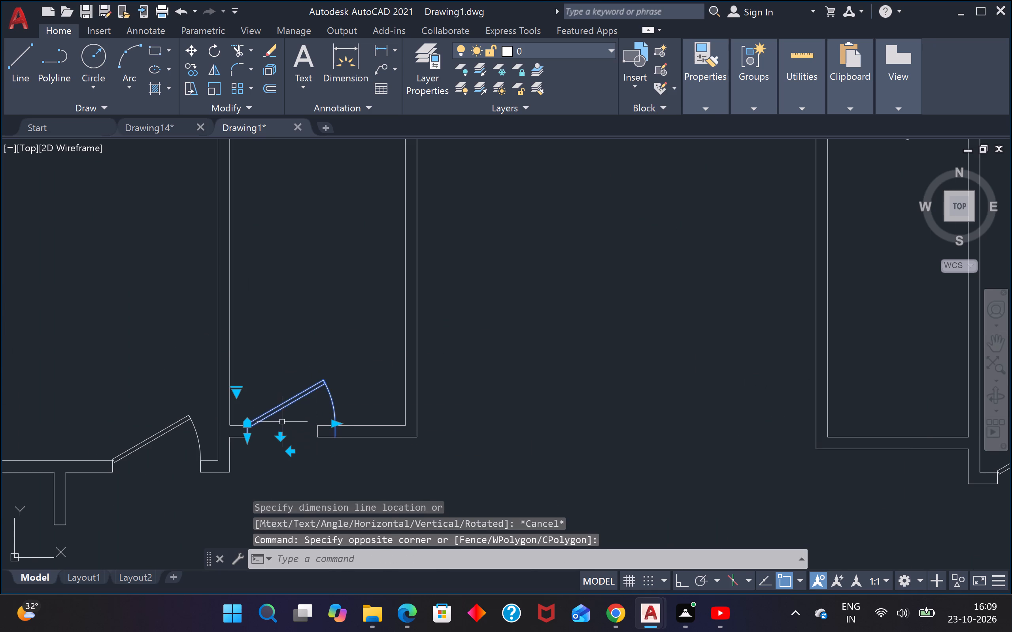
{"action": "key", "text": "Delete"}
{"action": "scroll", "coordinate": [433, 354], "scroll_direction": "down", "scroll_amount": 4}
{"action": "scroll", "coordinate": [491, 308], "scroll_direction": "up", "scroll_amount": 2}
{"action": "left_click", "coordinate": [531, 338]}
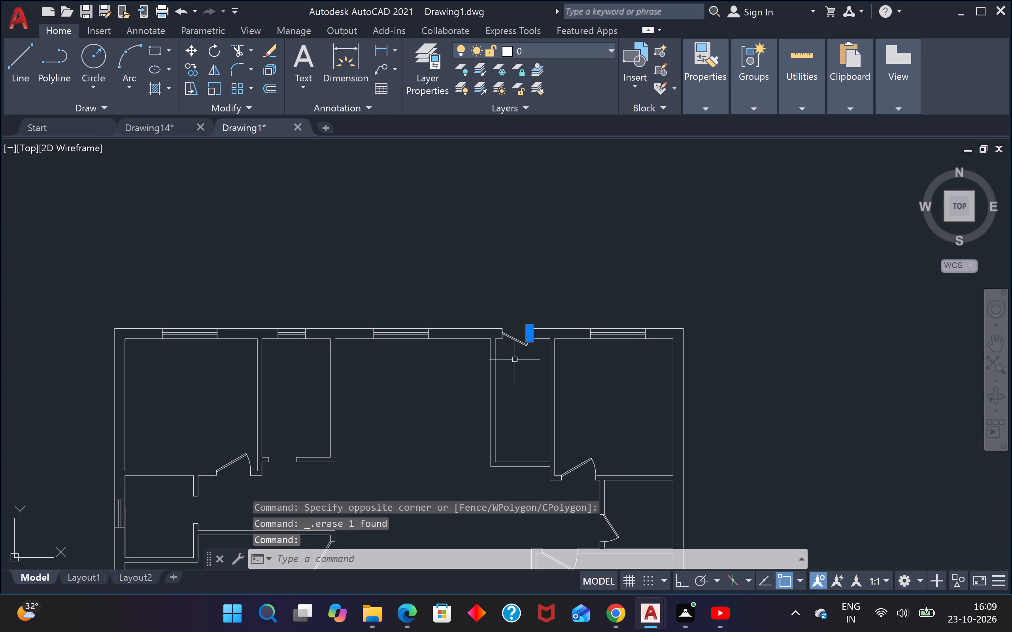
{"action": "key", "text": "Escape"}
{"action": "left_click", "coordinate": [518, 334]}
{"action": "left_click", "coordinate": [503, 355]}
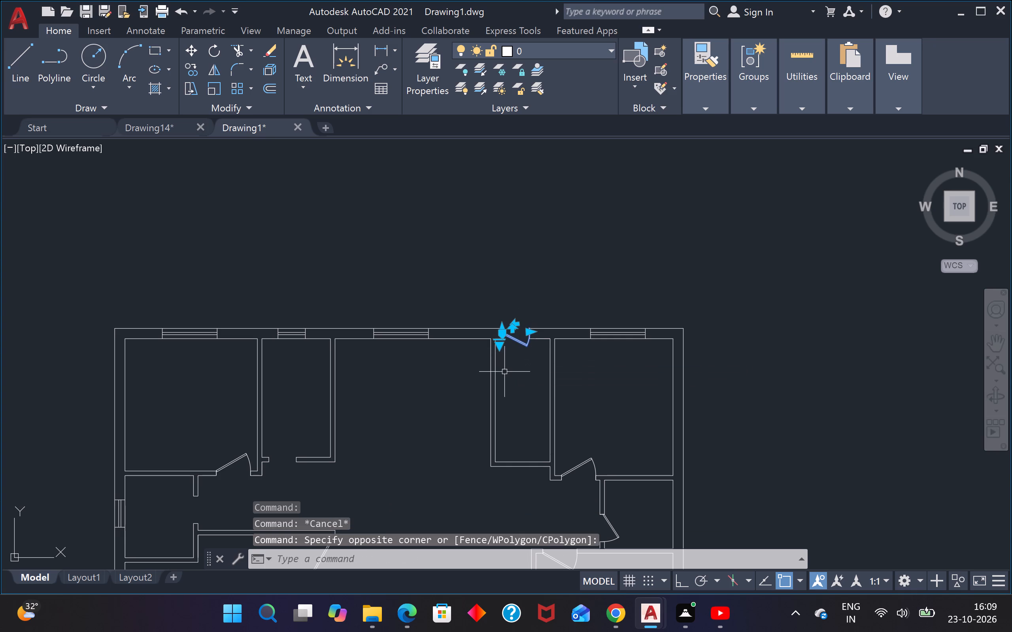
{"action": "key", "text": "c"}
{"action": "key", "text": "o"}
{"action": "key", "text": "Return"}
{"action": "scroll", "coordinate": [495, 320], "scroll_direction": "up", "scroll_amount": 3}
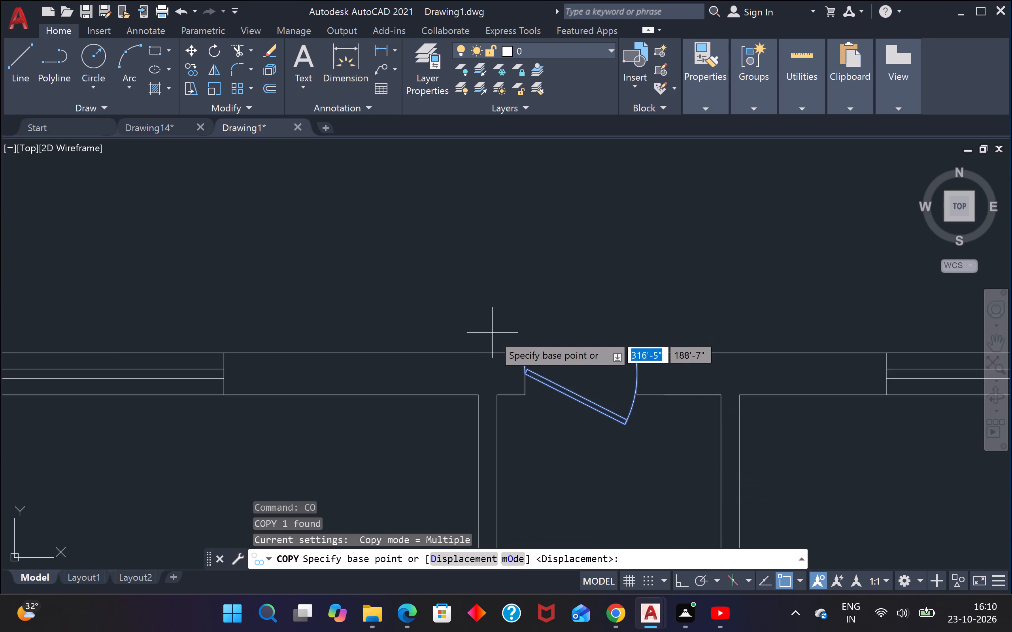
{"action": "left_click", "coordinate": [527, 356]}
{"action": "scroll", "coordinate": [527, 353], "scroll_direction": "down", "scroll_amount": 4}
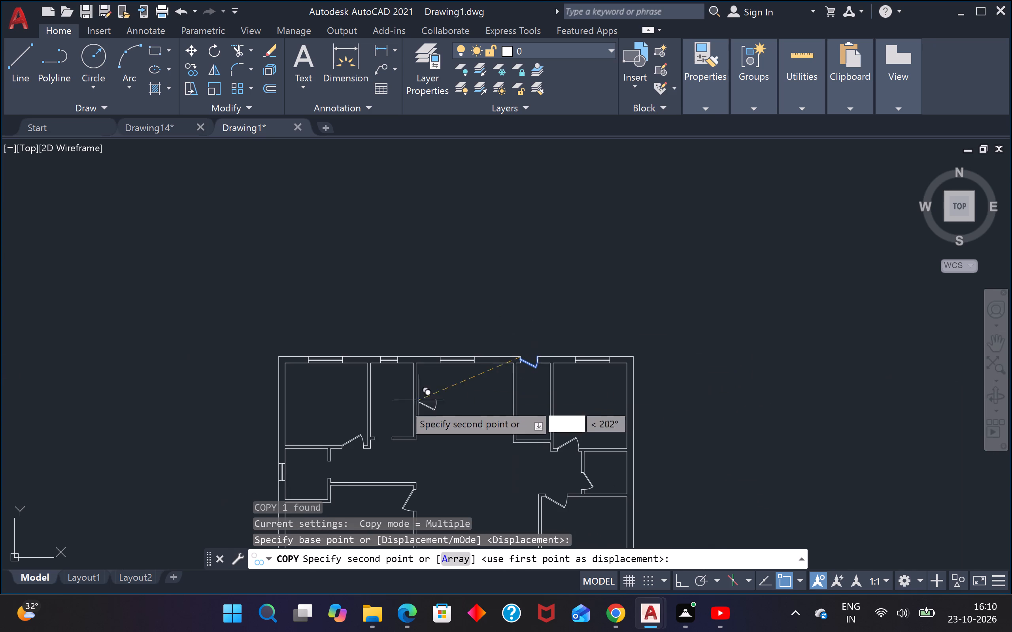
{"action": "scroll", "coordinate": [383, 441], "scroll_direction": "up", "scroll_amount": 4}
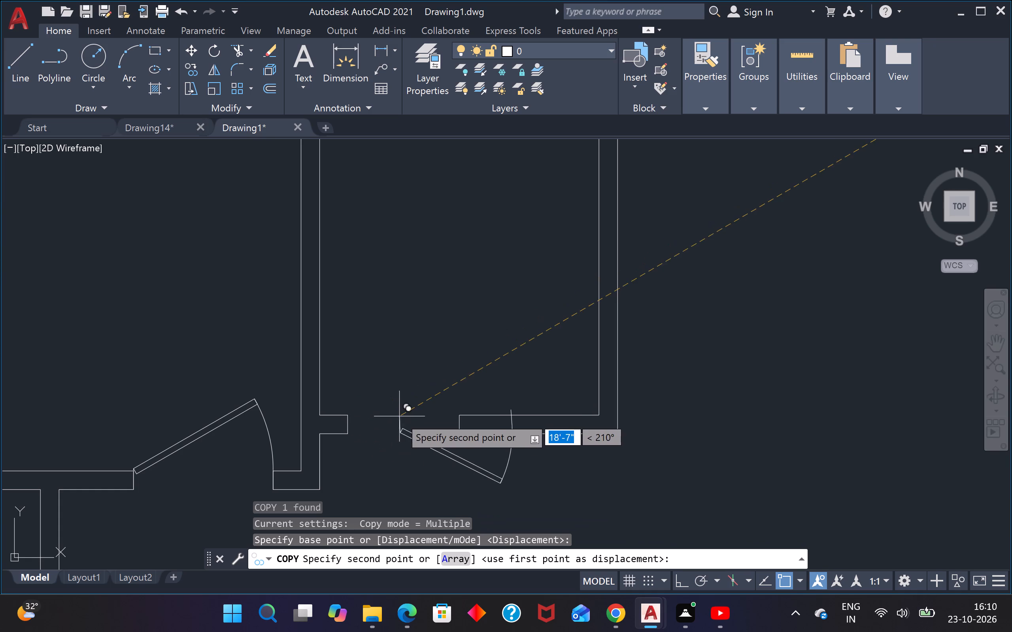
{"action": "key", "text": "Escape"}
Cancel the pending copy and measure the width of the second upper room's lower opening with a linear dimension, leaving none placed.
{"action": "scroll", "coordinate": [461, 377], "scroll_direction": "down", "scroll_amount": 4}
{"action": "key", "text": "d"}
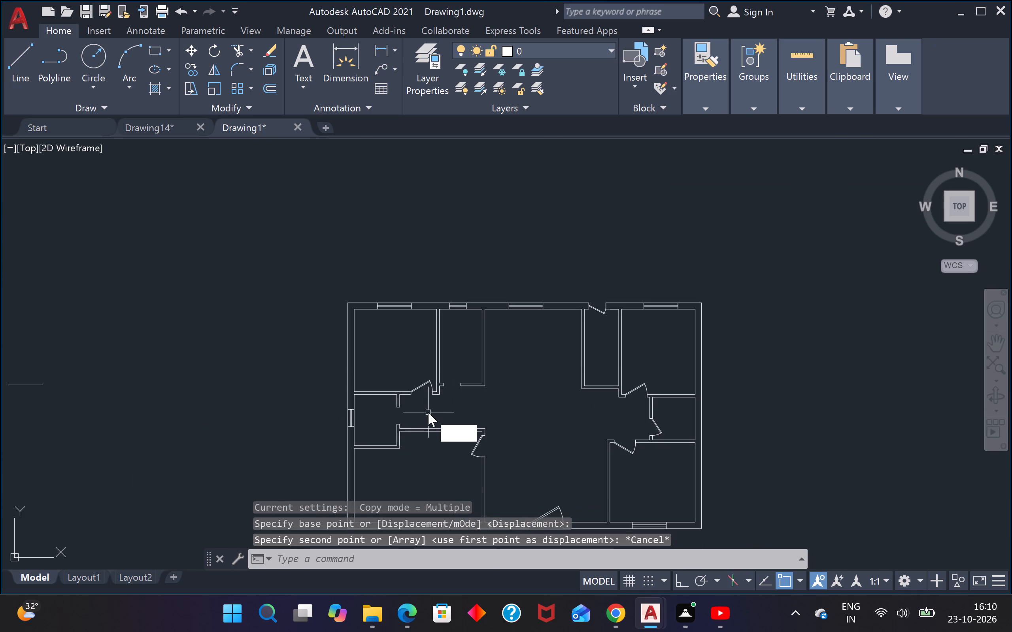
{"action": "key", "text": "l"}
{"action": "type", "text": "i"}
{"action": "key", "text": "space"}
{"action": "scroll", "coordinate": [446, 396], "scroll_direction": "up", "scroll_amount": 3}
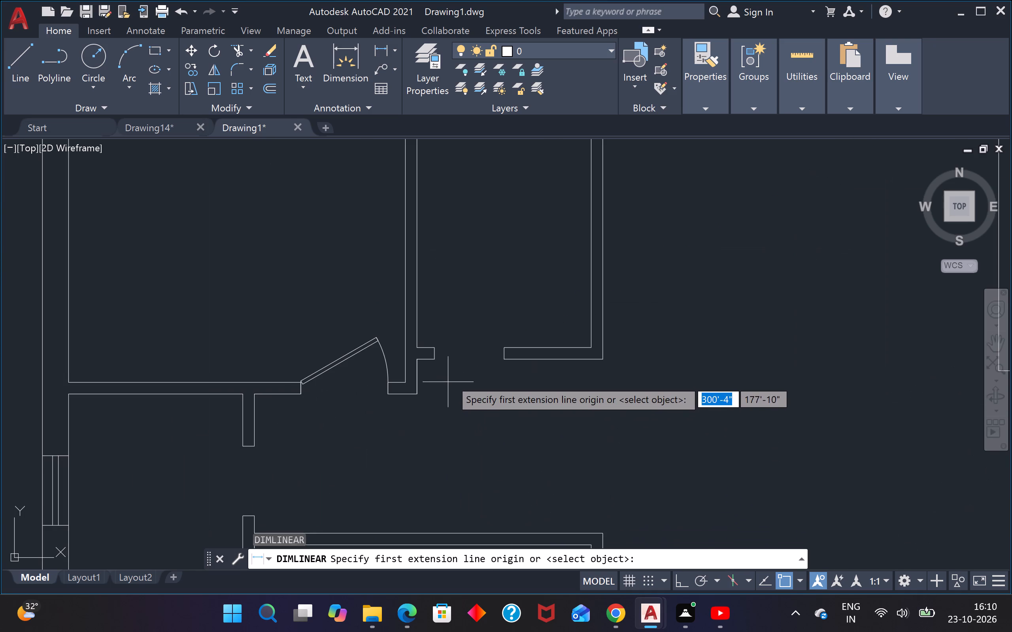
{"action": "left_click", "coordinate": [431, 357]}
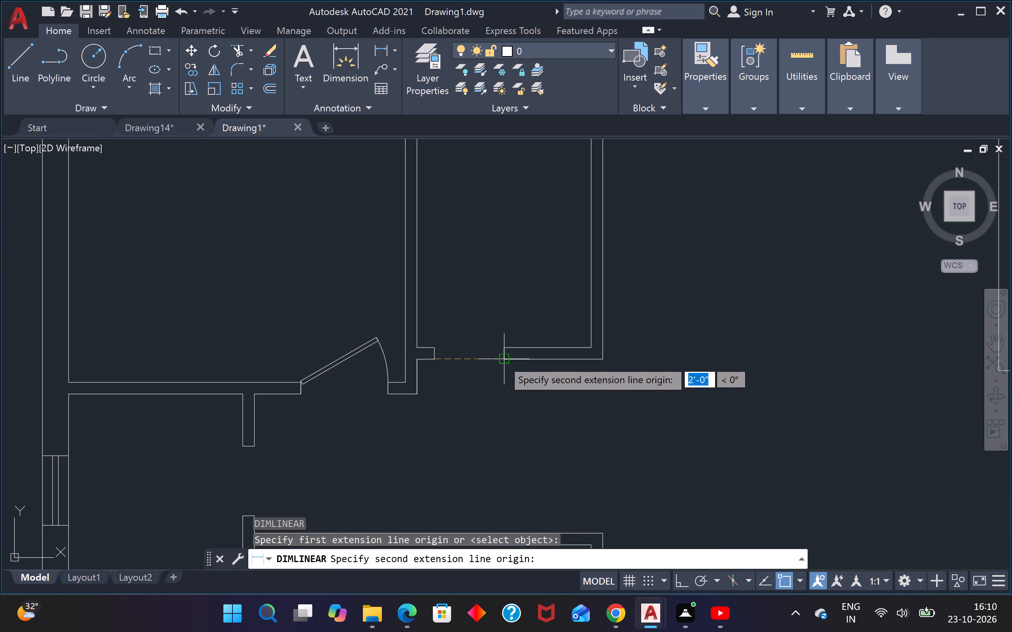
{"action": "left_click", "coordinate": [502, 359]}
{"action": "key", "text": "Escape"}
Move the spare door outside the plan so it sits just above the shortest loose reference line.
{"action": "scroll", "coordinate": [510, 372], "scroll_direction": "down", "scroll_amount": 5}
{"action": "scroll", "coordinate": [309, 385], "scroll_direction": "up", "scroll_amount": 1}
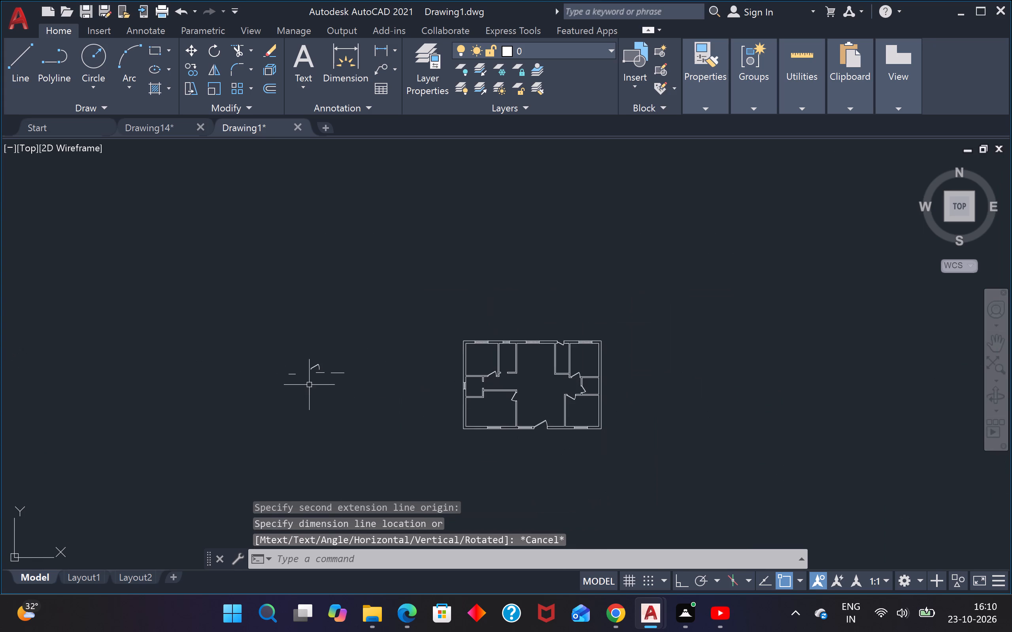
{"action": "scroll", "coordinate": [309, 384], "scroll_direction": "up", "scroll_amount": 1}
{"action": "scroll", "coordinate": [340, 320], "scroll_direction": "up", "scroll_amount": 2}
{"action": "left_click", "coordinate": [339, 329]}
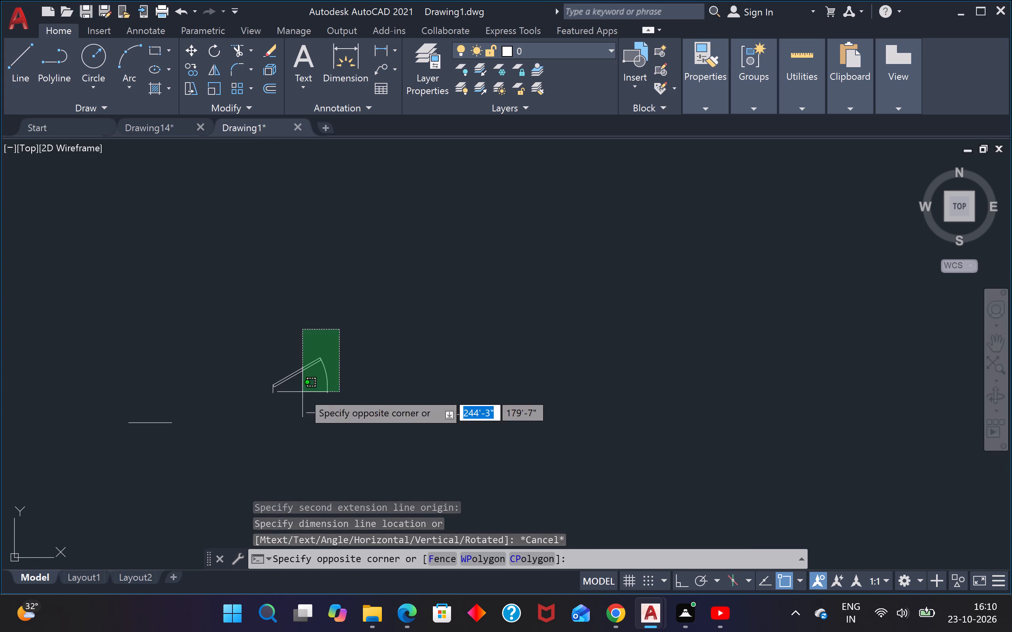
{"action": "left_click", "coordinate": [302, 391]}
{"action": "type", "text": "m"}
{"action": "key", "text": "space"}
{"action": "left_click", "coordinate": [314, 370]}
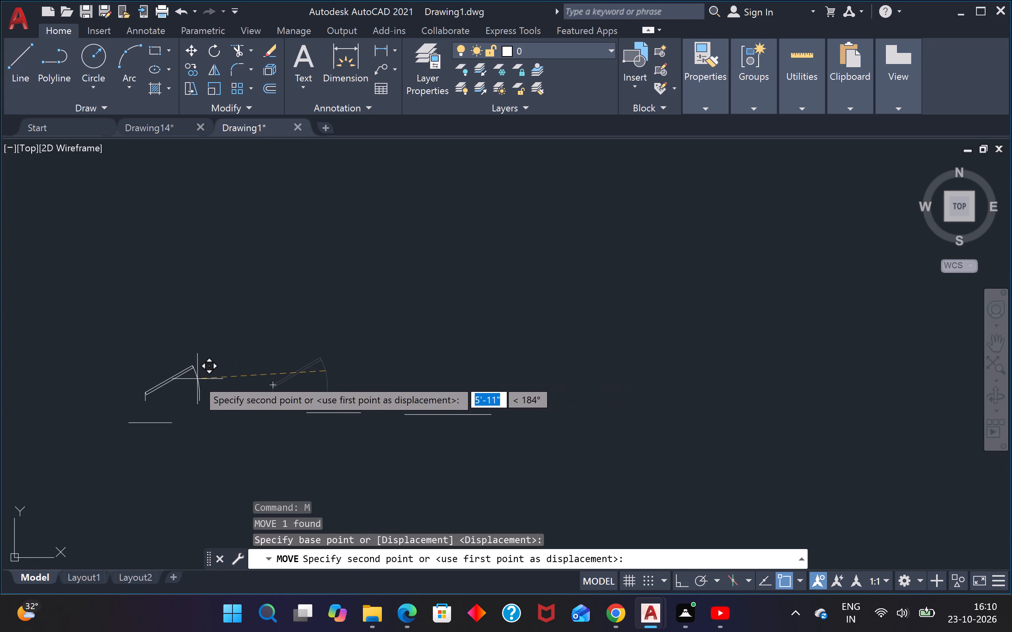
{"action": "left_click", "coordinate": [172, 384]}
{"action": "key", "text": "Escape"}
Scale the spare door by reference so its opening width matches the 2' reference line below it.
{"action": "scroll", "coordinate": [158, 390], "scroll_direction": "up", "scroll_amount": 1}
{"action": "middle_click_drag", "start_coordinate": [167, 387], "coordinate": [336, 388]}
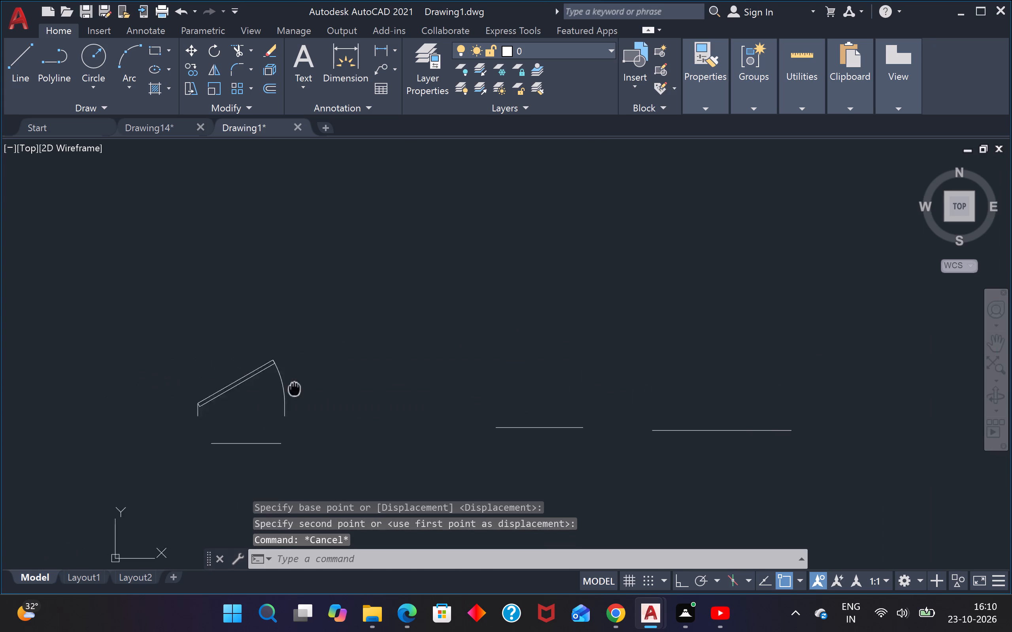
{"action": "middle_click_drag", "start_coordinate": [336, 388], "coordinate": [395, 385]}
{"action": "scroll", "coordinate": [395, 384], "scroll_direction": "up", "scroll_amount": 1}
{"action": "middle_click_drag", "start_coordinate": [427, 357], "coordinate": [543, 303]}
{"action": "left_click_drag", "start_coordinate": [536, 302], "coordinate": [532, 308]}
{"action": "left_click", "coordinate": [489, 343]}
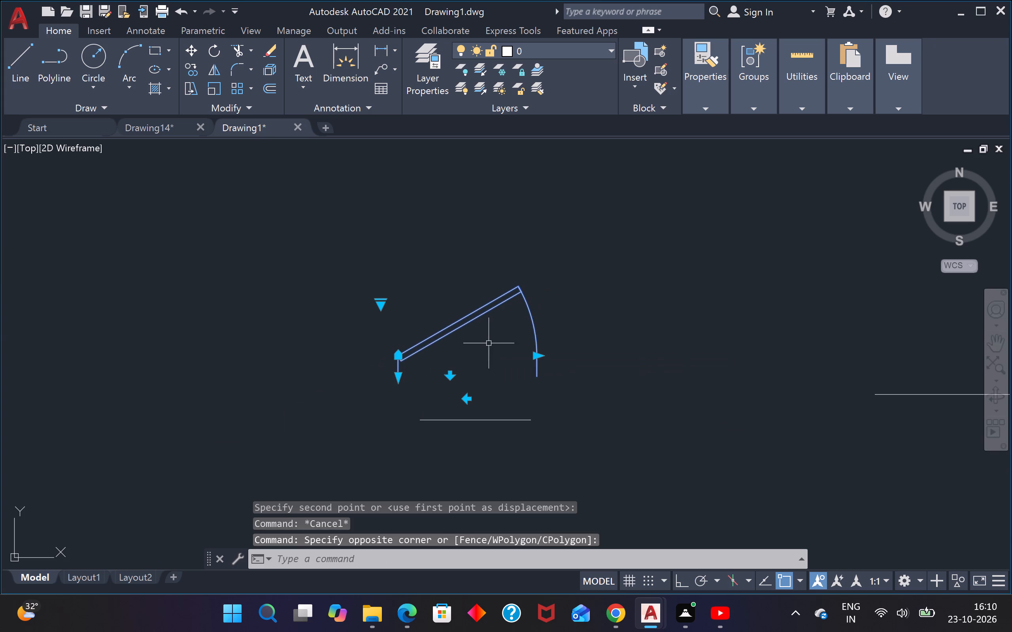
{"action": "key", "text": "s"}
{"action": "key", "text": "c"}
{"action": "key", "text": "space"}
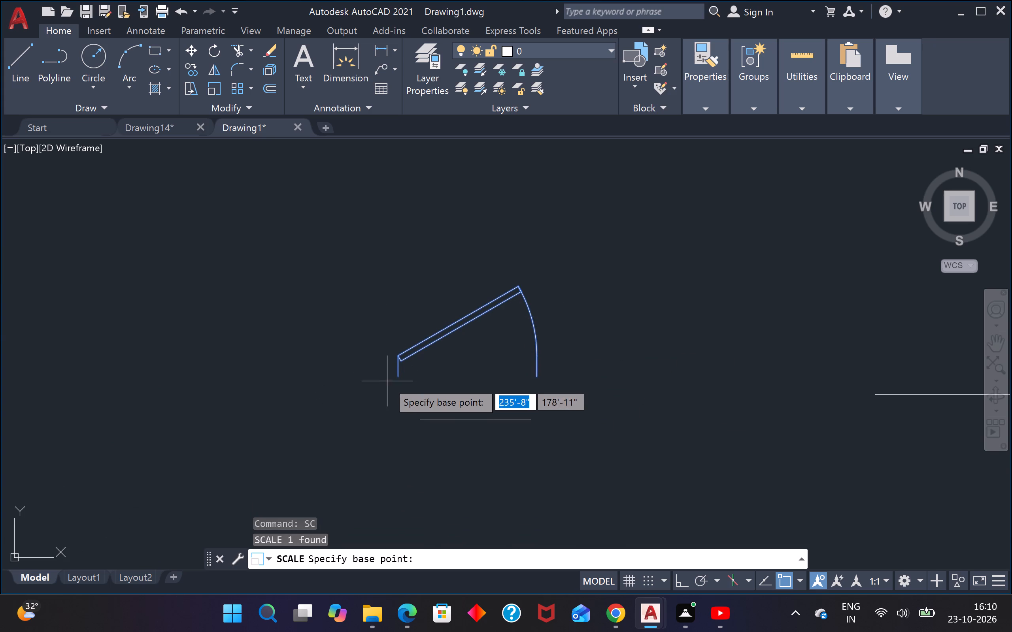
{"action": "left_click", "coordinate": [422, 417]}
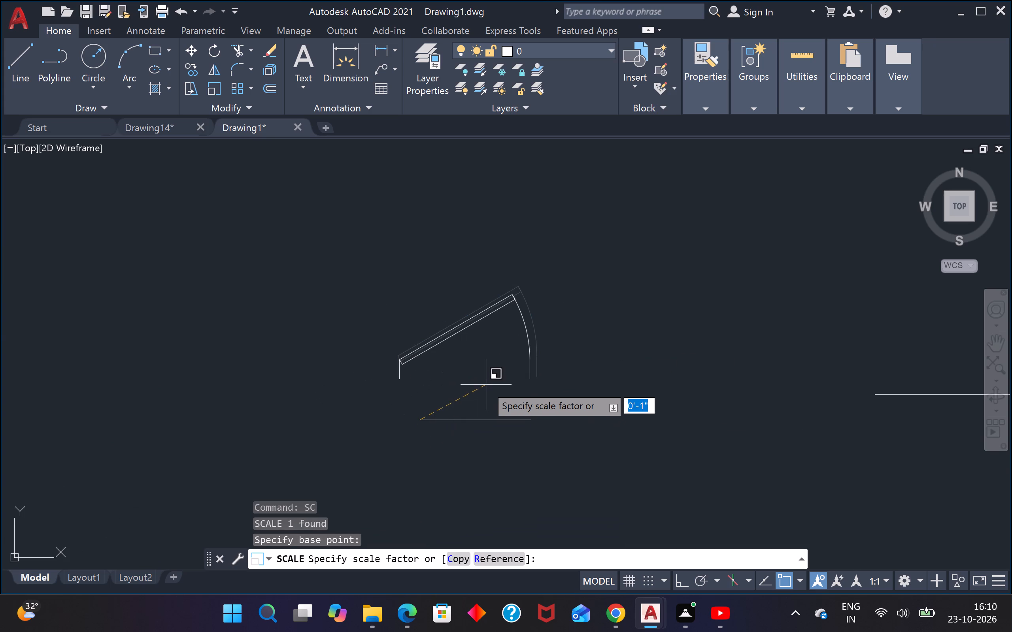
{"action": "type", "text": "r"}
{"action": "key", "text": "space"}
{"action": "left_click", "coordinate": [400, 375]}
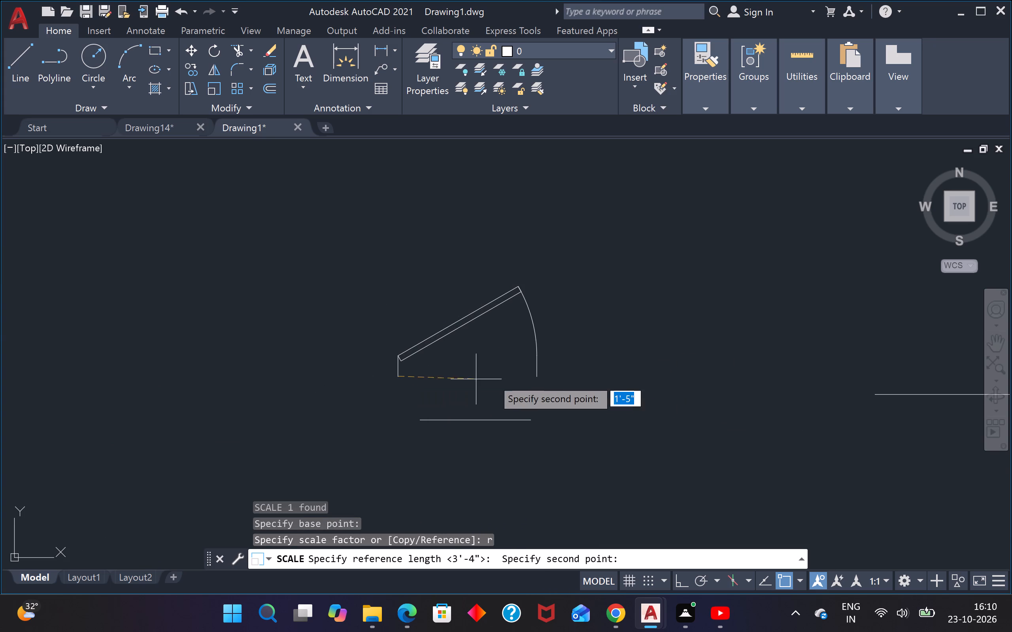
{"action": "left_click", "coordinate": [538, 374]}
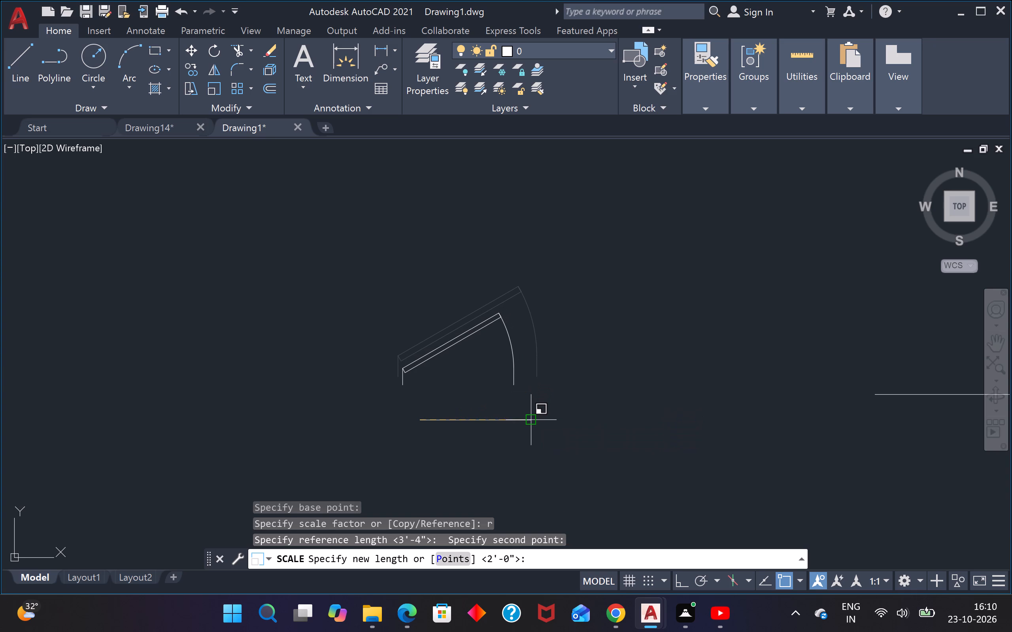
{"action": "left_click", "coordinate": [529, 418]}
{"action": "key", "text": "Escape"}
{"action": "key", "text": "Escape"}
Copy the spare 2' door from its hinge-side jamb corner into the lower opening of the second upper room from the left.
{"action": "left_click_drag", "start_coordinate": [532, 330], "coordinate": [488, 353]}
{"action": "left_click", "coordinate": [455, 370]}
{"action": "key", "text": "c"}
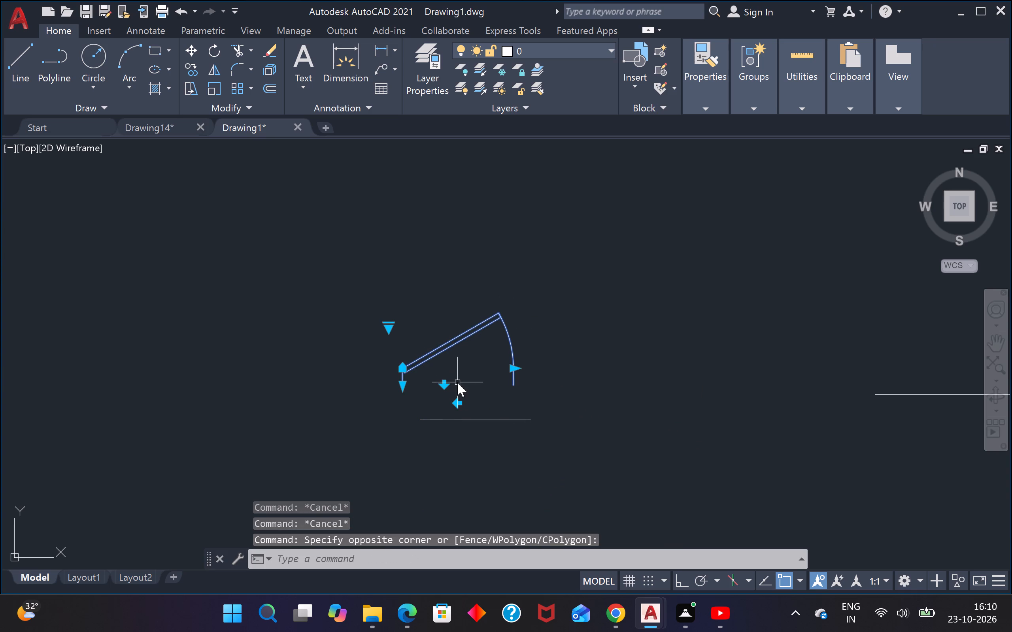
{"action": "key", "text": "o"}
{"action": "key", "text": "Return"}
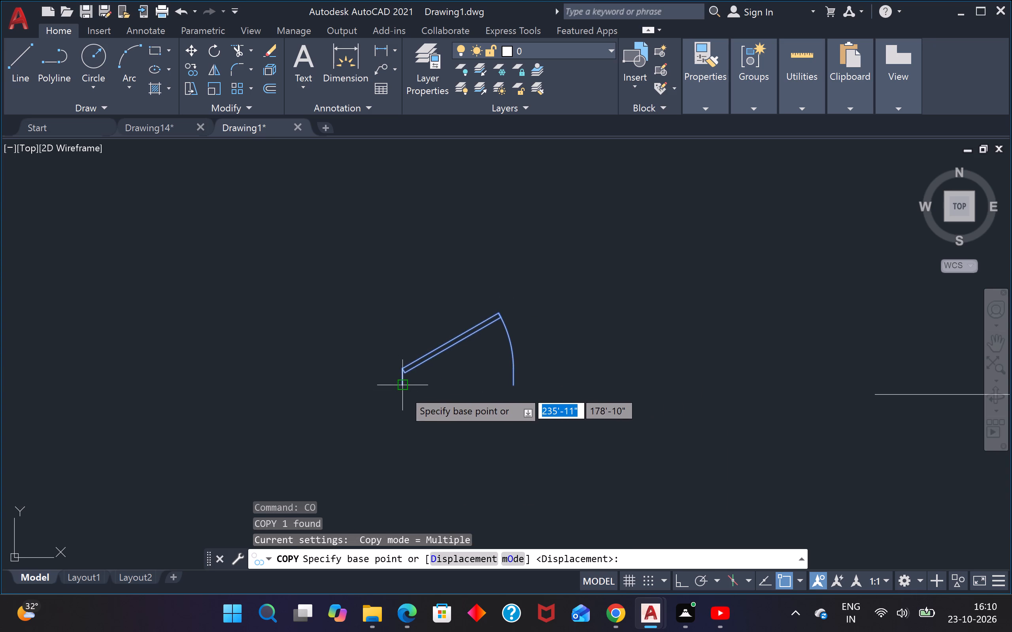
{"action": "left_click", "coordinate": [403, 390]}
{"action": "scroll", "coordinate": [456, 385], "scroll_direction": "down", "scroll_amount": 4}
{"action": "scroll", "coordinate": [679, 378], "scroll_direction": "down", "scroll_amount": 3}
{"action": "scroll", "coordinate": [754, 385], "scroll_direction": "up", "scroll_amount": 4}
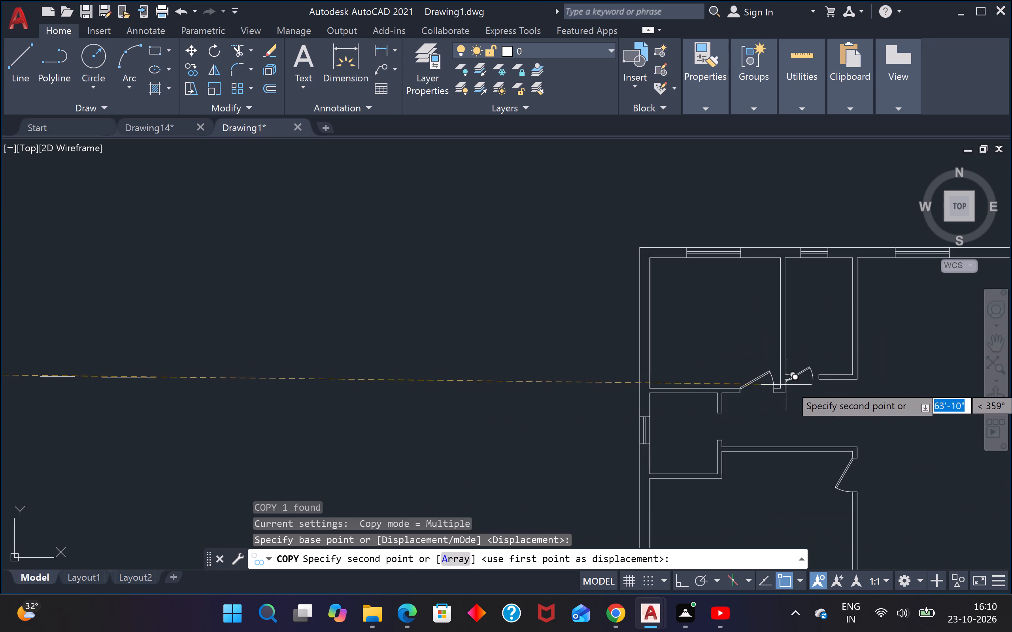
{"action": "scroll", "coordinate": [801, 380], "scroll_direction": "up", "scroll_amount": 3}
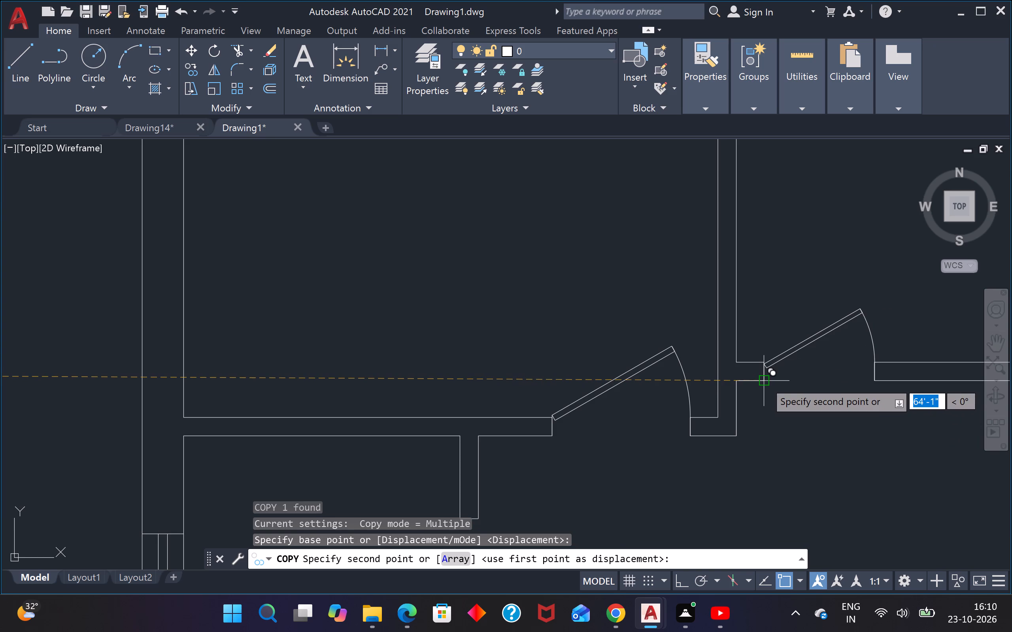
{"action": "left_click", "coordinate": [764, 380]}
Place another copy of the 2' door in the open central hall and finish copying.
{"action": "scroll", "coordinate": [770, 374], "scroll_direction": "down", "scroll_amount": 3}
{"action": "scroll", "coordinate": [760, 404], "scroll_direction": "down", "scroll_amount": 3}
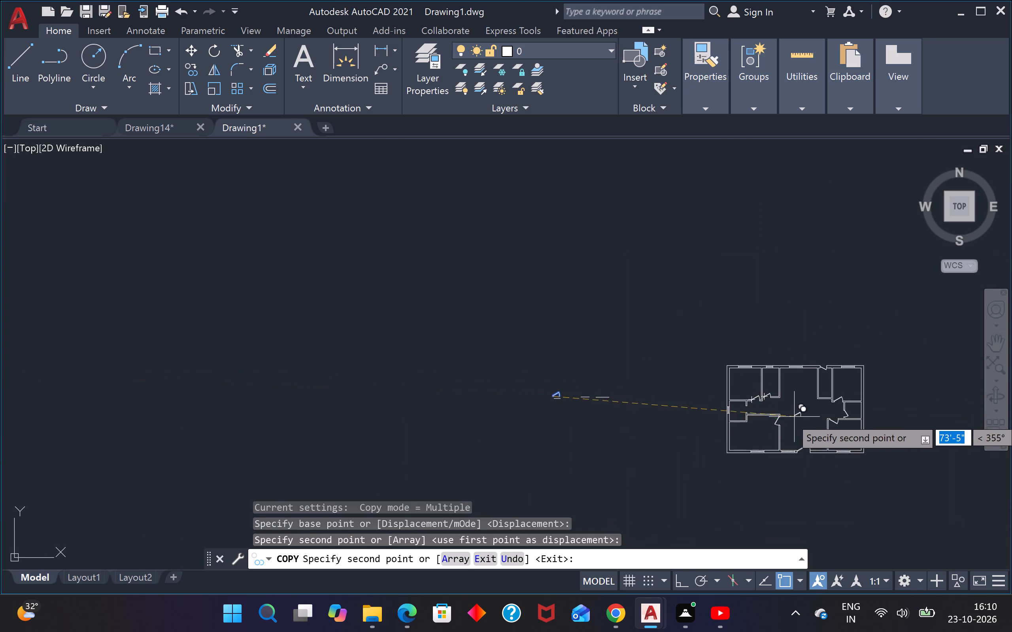
{"action": "scroll", "coordinate": [796, 412], "scroll_direction": "up", "scroll_amount": 3}
{"action": "left_click", "coordinate": [799, 411]}
{"action": "key", "text": "Escape"}
Rotate the hall's loose 2' door 90° clockwise so its opening runs vertically with the hinge at the top.
{"action": "left_click_drag", "start_coordinate": [864, 389], "coordinate": [850, 395]}
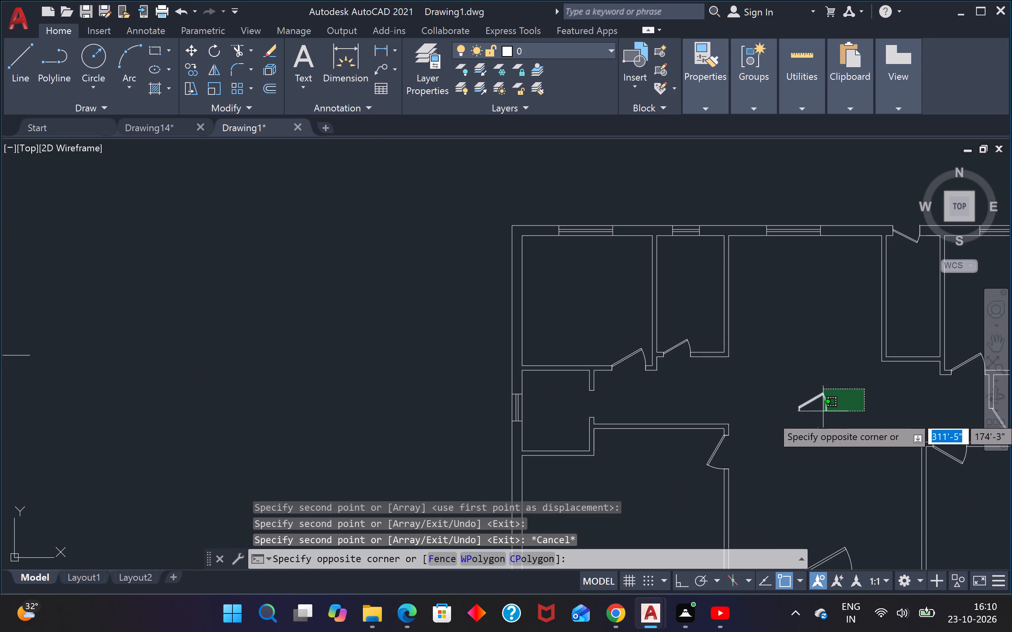
{"action": "left_click", "coordinate": [813, 416]}
{"action": "type", "text": "ro"}
{"action": "key", "text": "Return"}
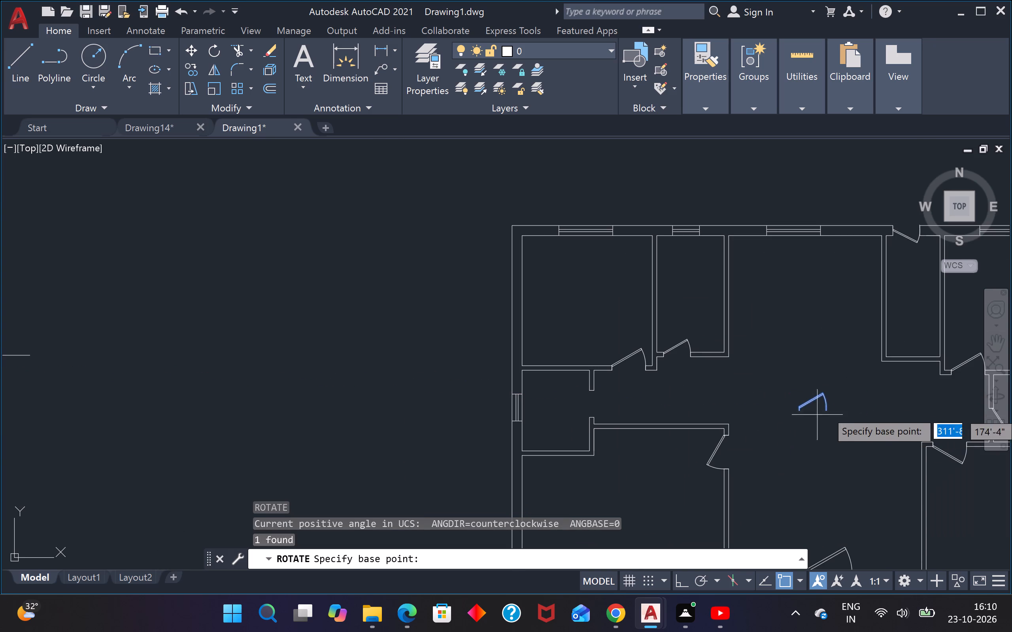
{"action": "left_click", "coordinate": [821, 392]}
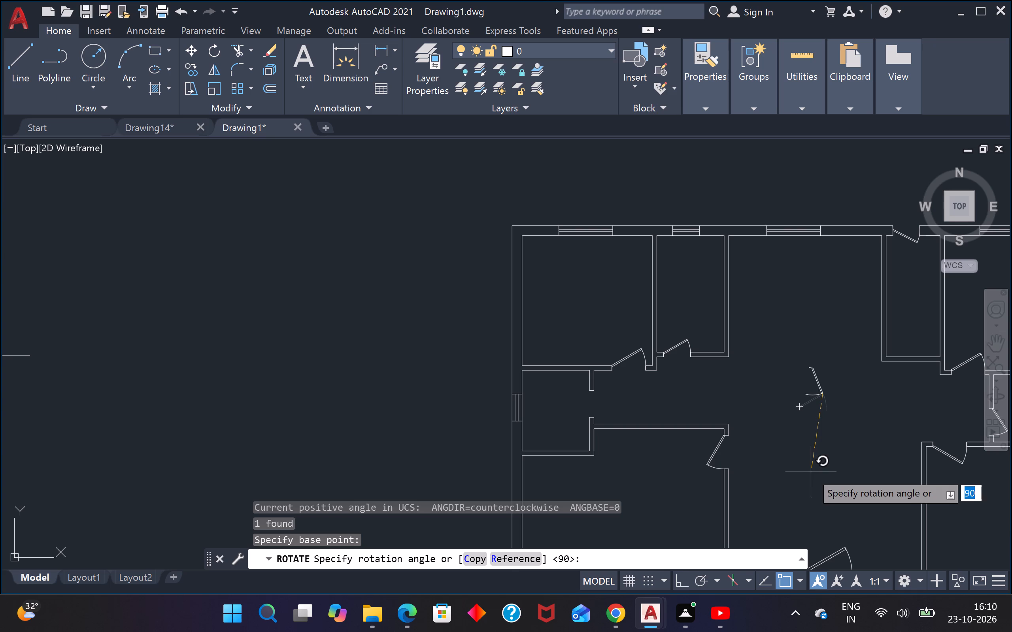
{"action": "key", "text": "F8"}
{"action": "left_click", "coordinate": [822, 473]}
Move the rotated 2' door by its hinge-side corner into the doorless opening in the small left room's partition.
{"action": "left_click_drag", "start_coordinate": [840, 375], "coordinate": [836, 377]}
{"action": "left_click", "coordinate": [802, 397]}
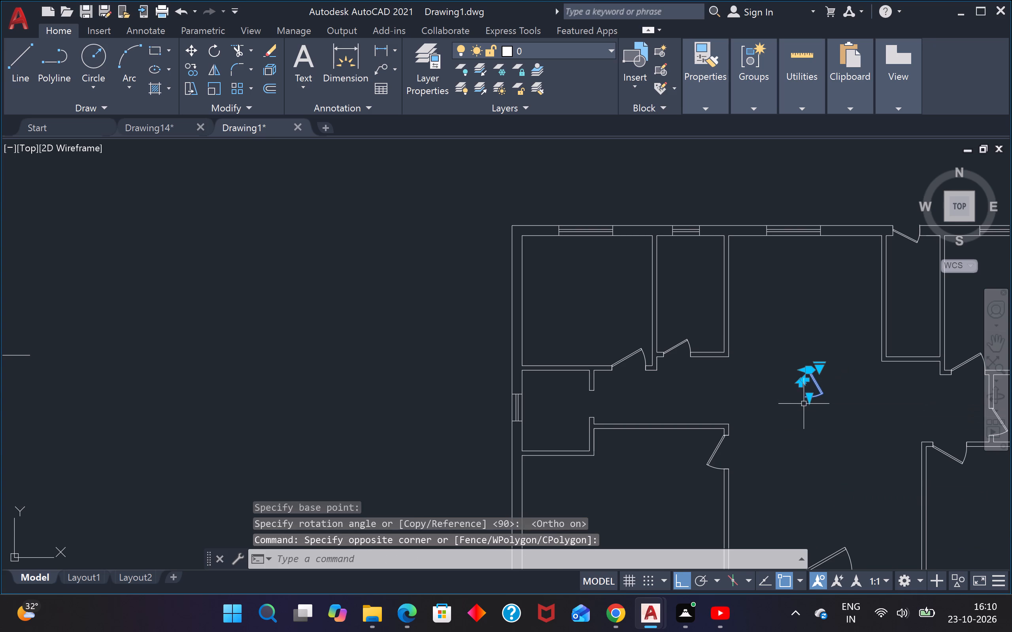
{"action": "key", "text": "m"}
{"action": "key", "text": "space"}
{"action": "scroll", "coordinate": [801, 377], "scroll_direction": "up", "scroll_amount": 2}
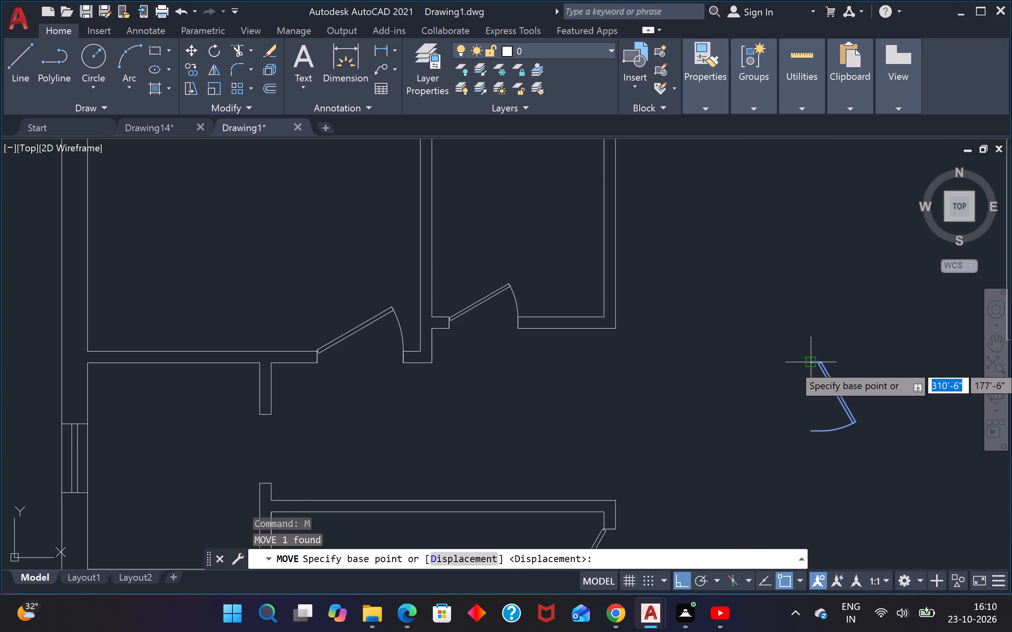
{"action": "left_click", "coordinate": [812, 365]}
{"action": "key", "text": "F8"}
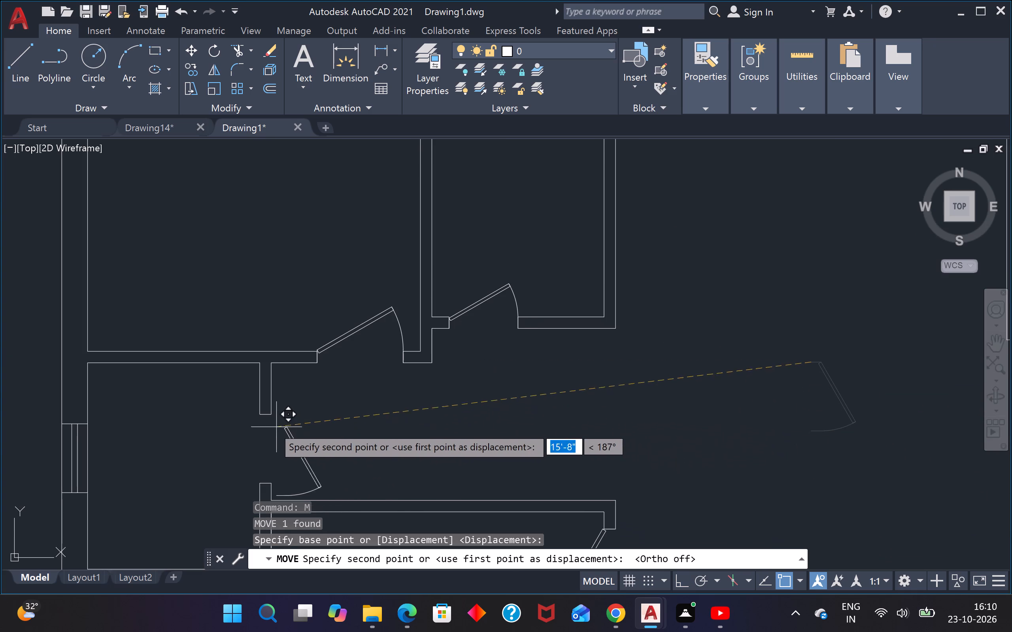
{"action": "scroll", "coordinate": [261, 421], "scroll_direction": "up", "scroll_amount": 2}
{"action": "left_click_drag", "start_coordinate": [256, 402], "coordinate": [260, 402]}
Flip the small left room's new door so that it swings into the room.
{"action": "scroll", "coordinate": [362, 359], "scroll_direction": "down", "scroll_amount": 6}
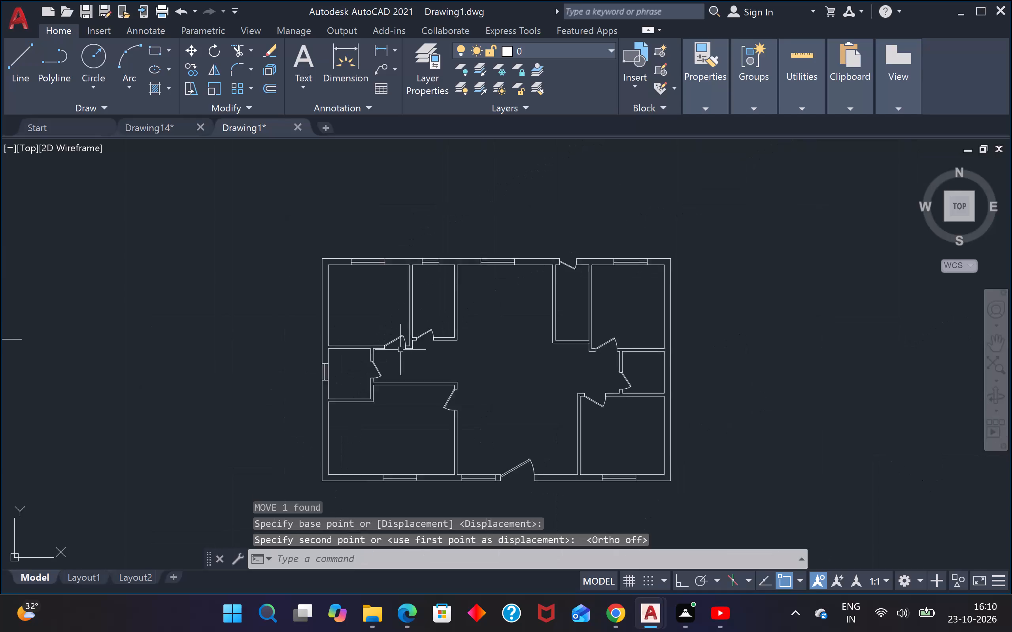
{"action": "scroll", "coordinate": [387, 382], "scroll_direction": "up", "scroll_amount": 3}
{"action": "left_click", "coordinate": [393, 326]}
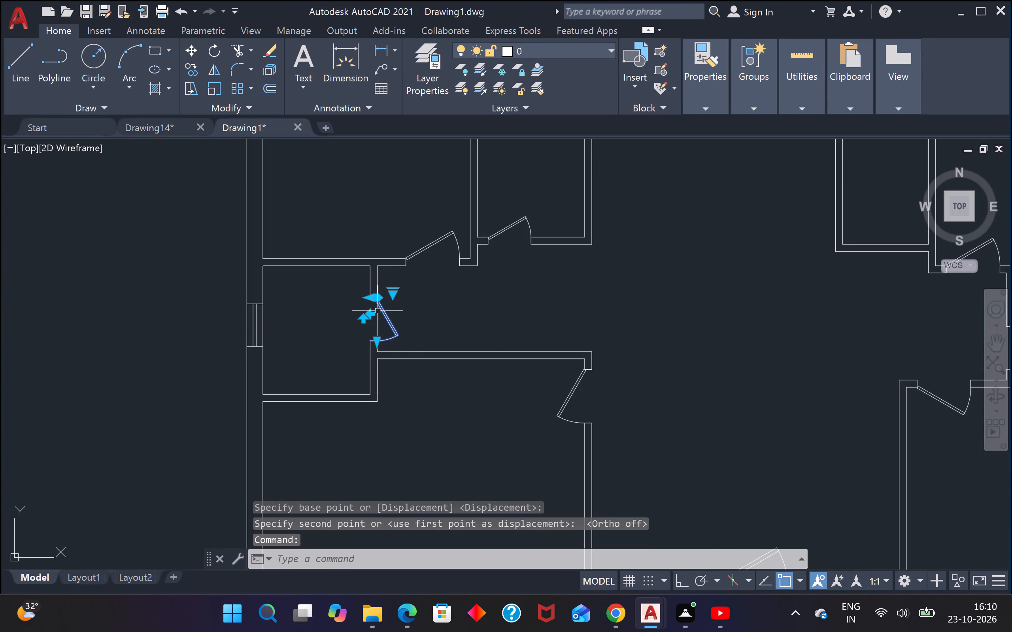
{"action": "scroll", "coordinate": [367, 311], "scroll_direction": "up", "scroll_amount": 3}
{"action": "left_click", "coordinate": [385, 320]}
{"action": "scroll", "coordinate": [395, 315], "scroll_direction": "down", "scroll_amount": 3}
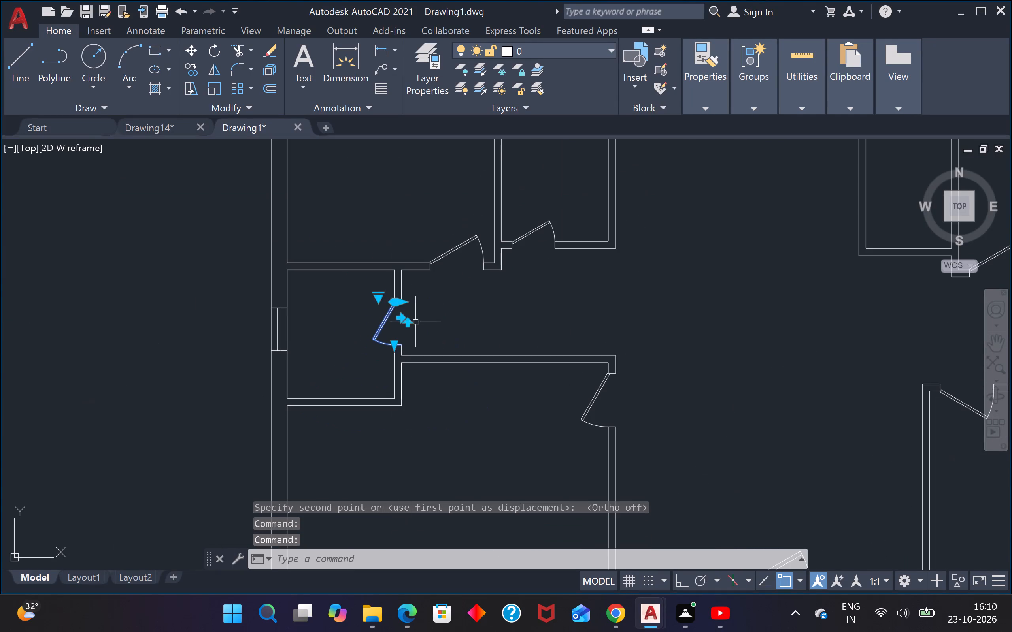
{"action": "key", "text": "Escape"}
Delete the spare door and the three loose reference lines lying outside the plan.
{"action": "scroll", "coordinate": [613, 377], "scroll_direction": "down", "scroll_amount": 2}
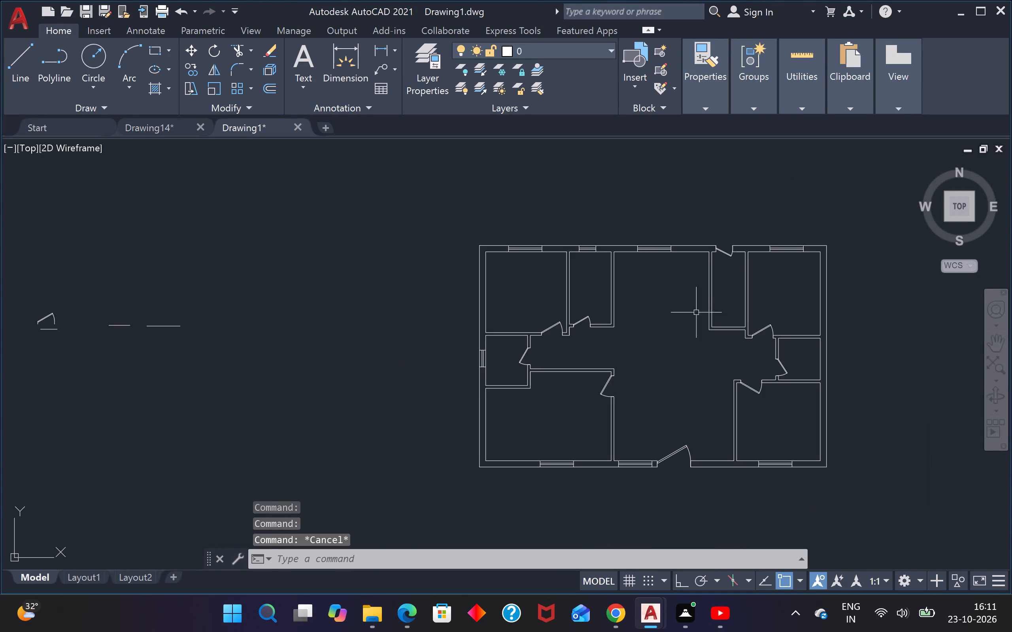
{"action": "scroll", "coordinate": [730, 258], "scroll_direction": "up", "scroll_amount": 1}
{"action": "scroll", "coordinate": [789, 390], "scroll_direction": "down", "scroll_amount": 2}
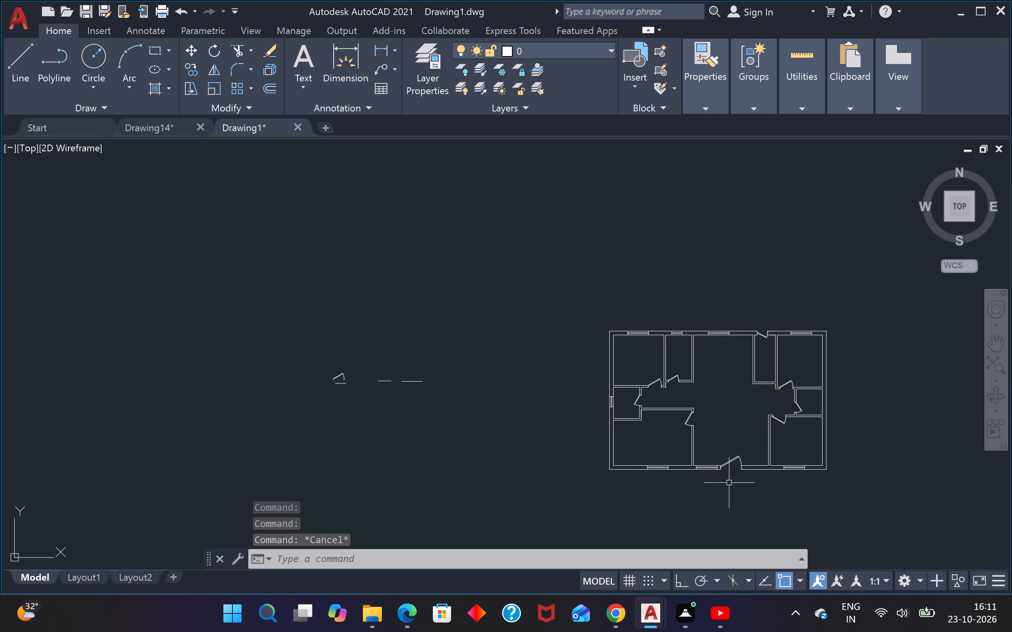
{"action": "scroll", "coordinate": [728, 480], "scroll_direction": "up", "scroll_amount": 2}
{"action": "key", "text": "Escape"}
{"action": "key", "text": "Escape"}
{"action": "key", "text": "Escape"}
{"action": "scroll", "coordinate": [676, 386], "scroll_direction": "down", "scroll_amount": 3}
{"action": "key", "text": "Escape"}
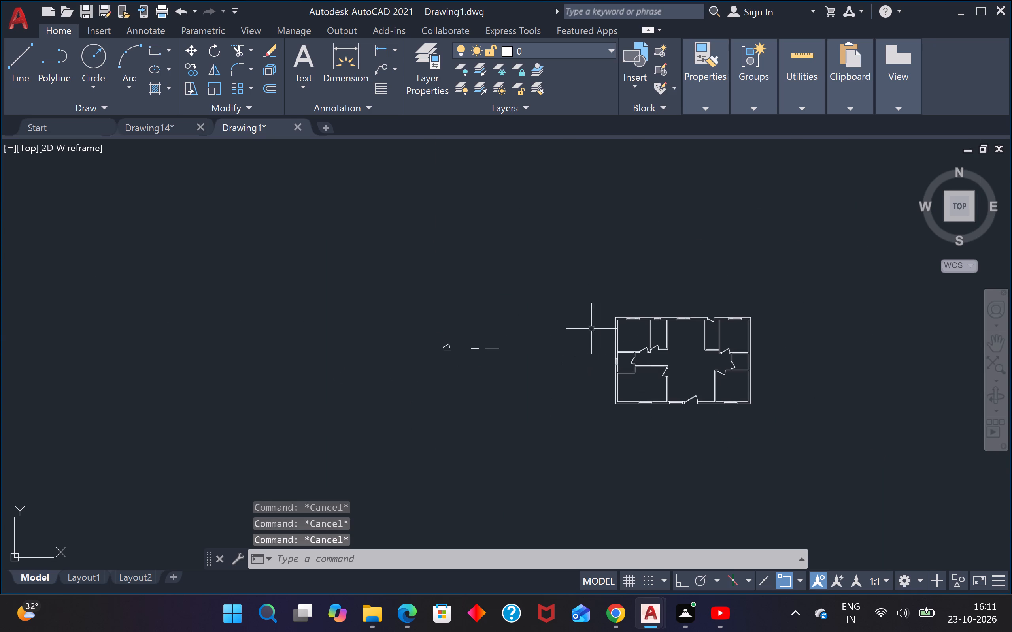
{"action": "left_click_drag", "start_coordinate": [553, 318], "coordinate": [536, 322]}
{"action": "left_click", "coordinate": [327, 371]}
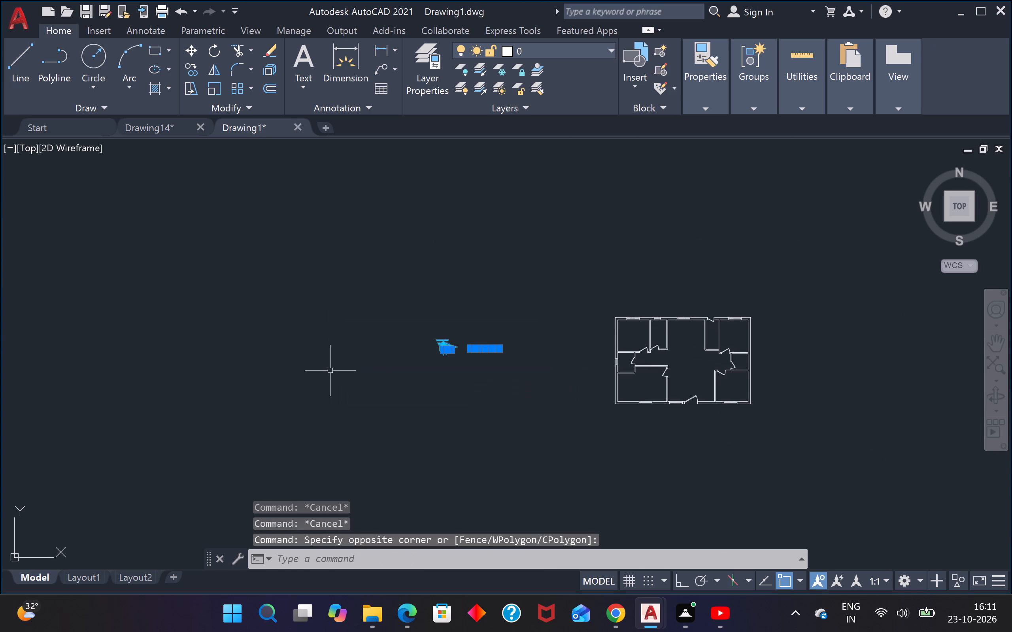
{"action": "key", "text": "Delete"}
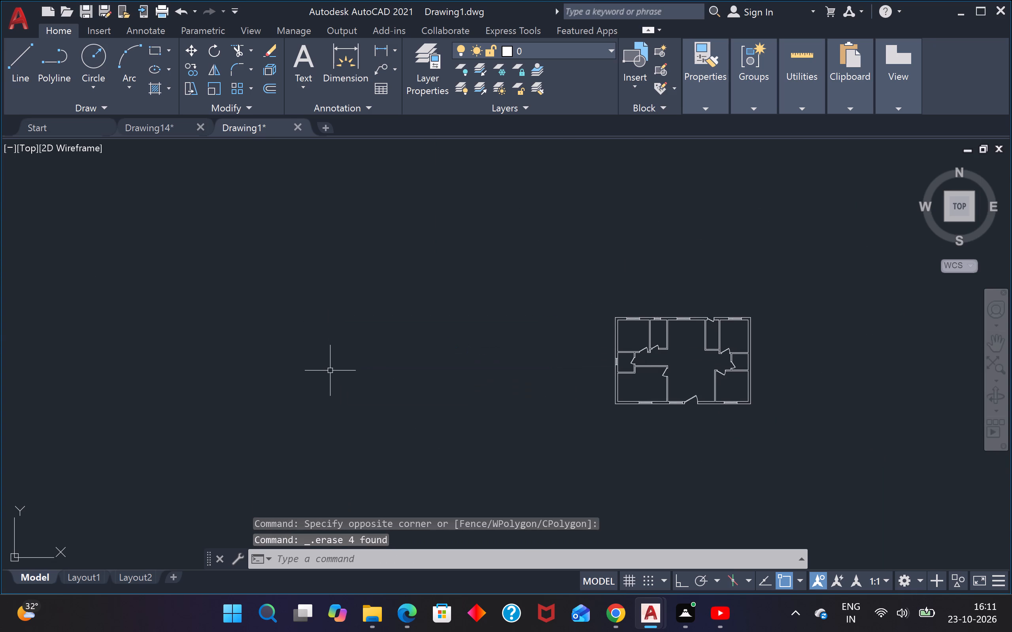
Hatch the upper-left corner wall and its connected partition with a solid fill in black (0,0,0).
{"action": "type", "text": "h"}
{"action": "key", "text": "space"}
{"action": "left_click", "coordinate": [167, 61]}
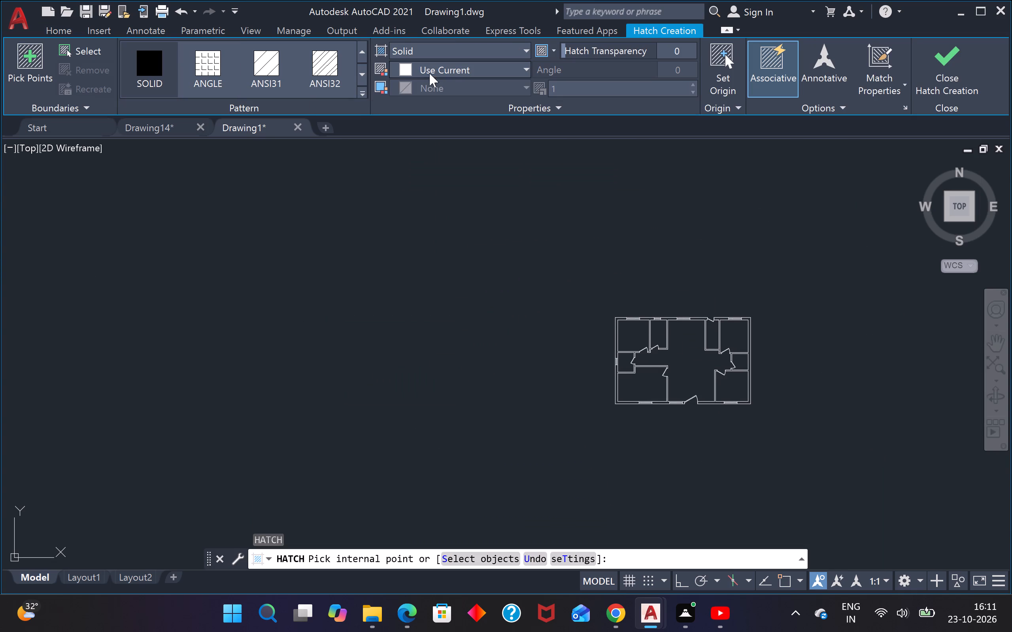
{"action": "left_click", "coordinate": [444, 66]}
{"action": "left_click", "coordinate": [399, 146]}
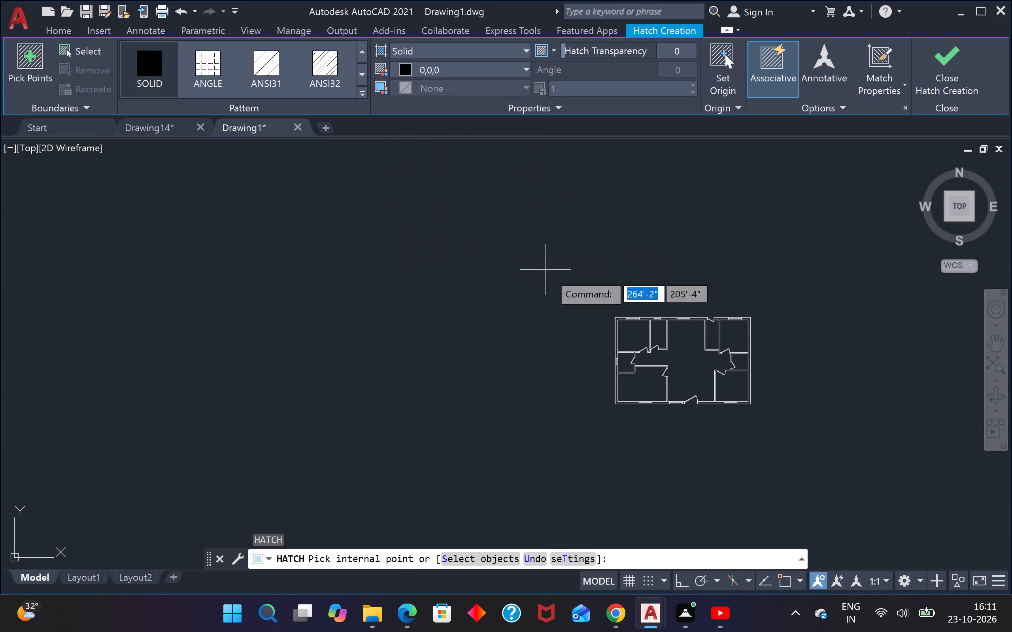
{"action": "scroll", "coordinate": [649, 335], "scroll_direction": "up", "scroll_amount": 3}
{"action": "left_click", "coordinate": [556, 304]}
{"action": "key", "text": "Escape"}
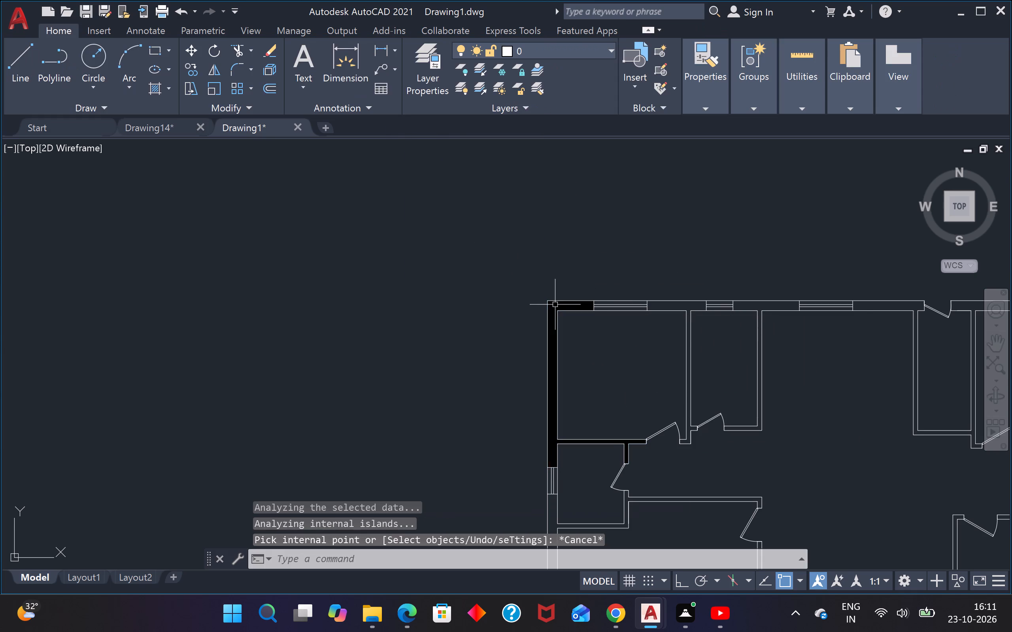
Hatch the upper wall between the first two windows, with its connected partition, using the same solid black fill.
{"action": "key", "text": "space"}
{"action": "left_click", "coordinate": [657, 302]}
{"action": "key", "text": "Escape"}
{"action": "key", "text": "Escape"}
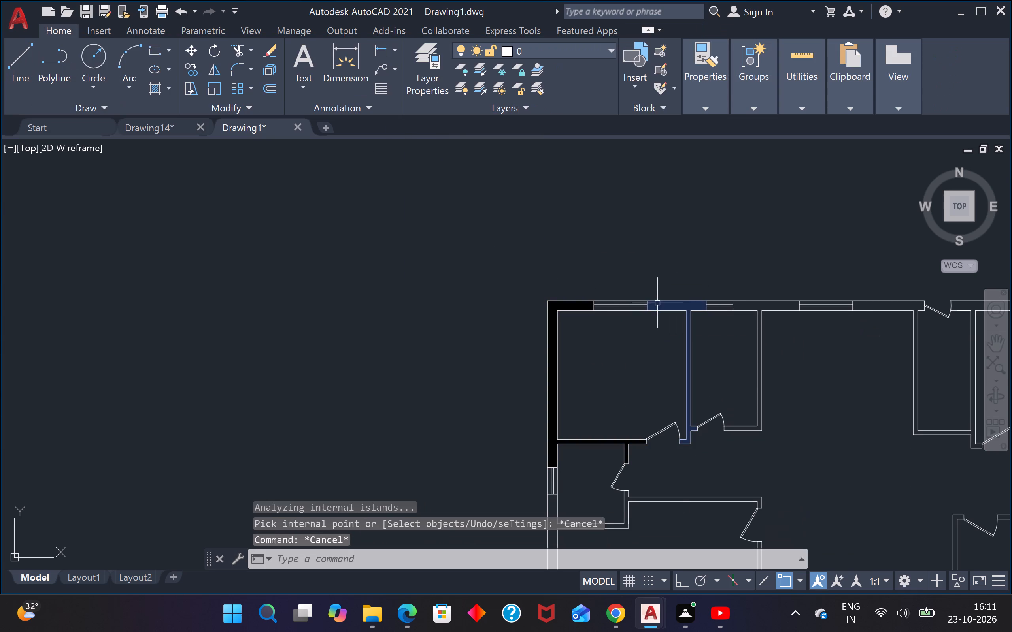
Hatch the upper wall from the second window to the fourth window, with its connected partitions, in solid black (0,0,0).
{"action": "key", "text": "space"}
{"action": "left_click", "coordinate": [767, 303]}
{"action": "key", "text": "Escape"}
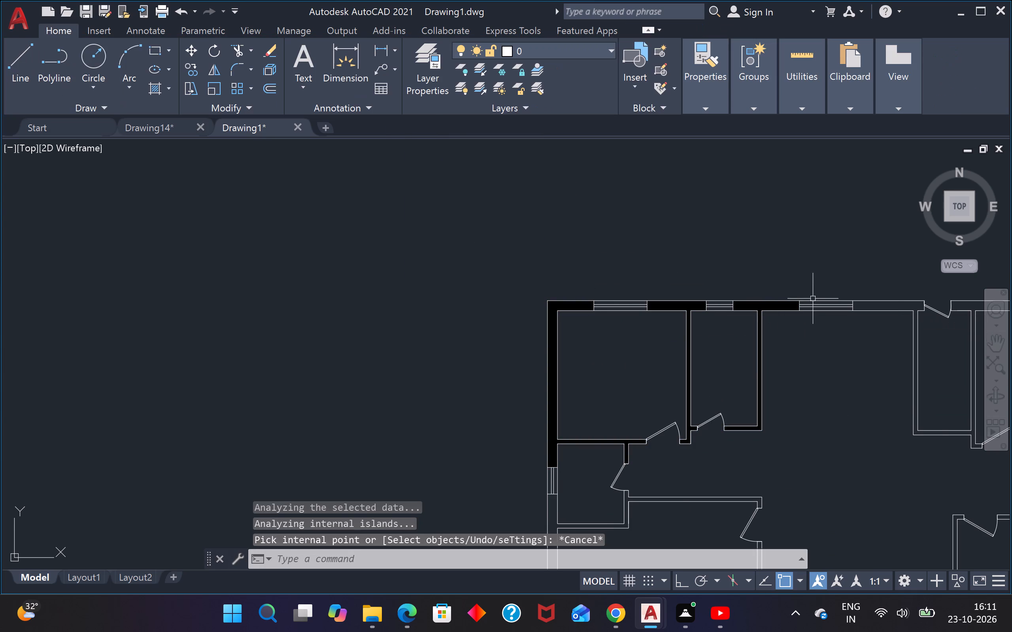
{"action": "scroll", "coordinate": [814, 299], "scroll_direction": "down", "scroll_amount": 1}
{"action": "scroll", "coordinate": [845, 305], "scroll_direction": "up", "scroll_amount": 1}
{"action": "key", "text": "space"}
{"action": "left_click", "coordinate": [874, 299]}
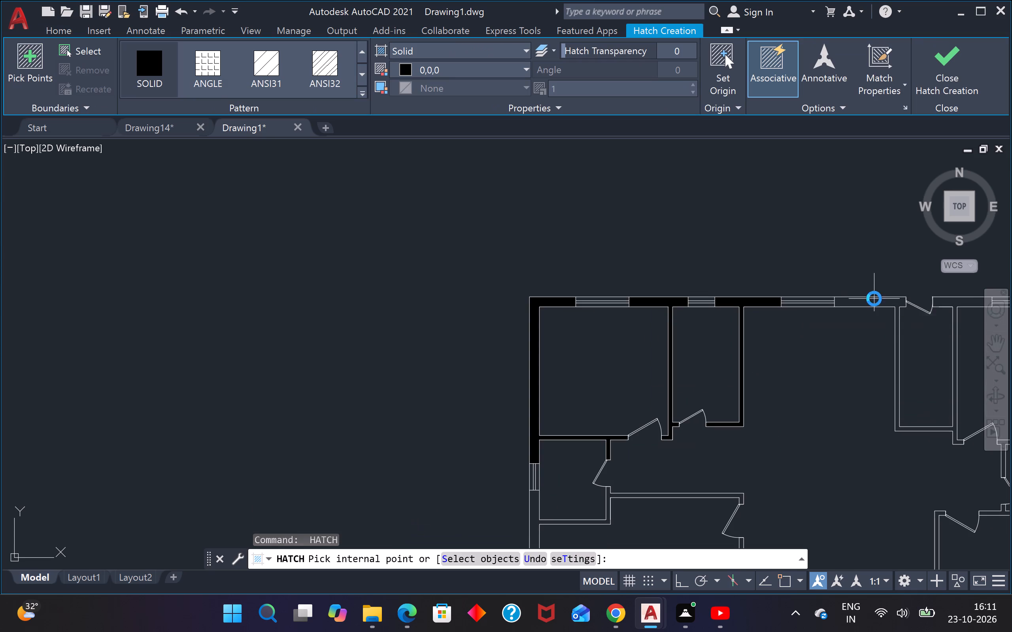
{"action": "key", "text": "Escape"}
Hatch the right outer wall with its corners and partitions, and the lower wall between its rightmost window and the main door, in solid black.
{"action": "scroll", "coordinate": [926, 304], "scroll_direction": "up", "scroll_amount": 1}
{"action": "scroll", "coordinate": [926, 304], "scroll_direction": "down", "scroll_amount": 4}
{"action": "scroll", "coordinate": [966, 329], "scroll_direction": "up", "scroll_amount": 3}
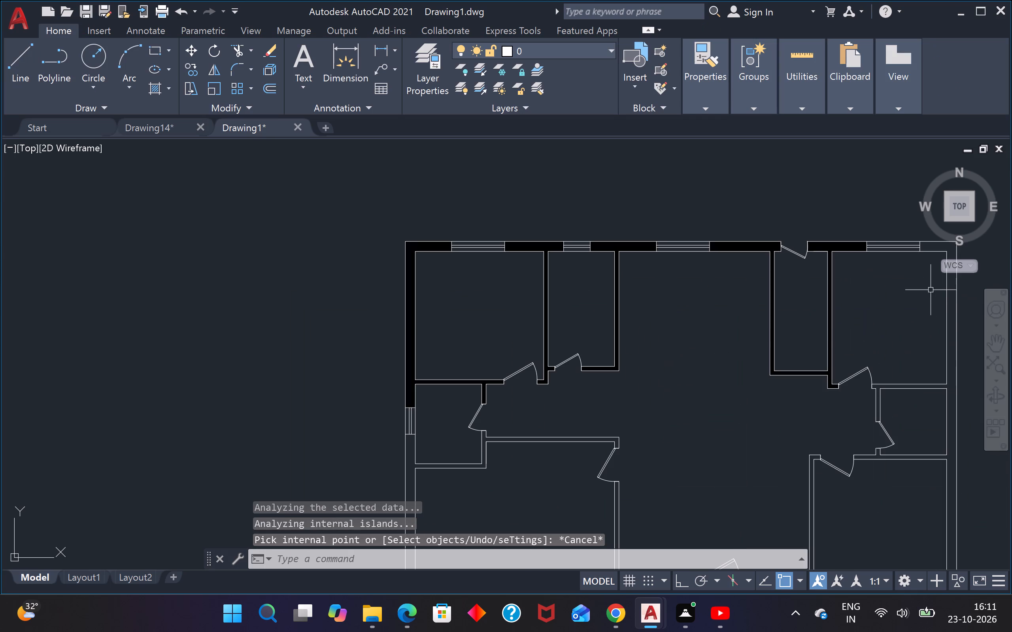
{"action": "middle_click_drag", "start_coordinate": [954, 324], "coordinate": [739, 335]}
{"action": "key", "text": "space"}
{"action": "left_click", "coordinate": [734, 254]}
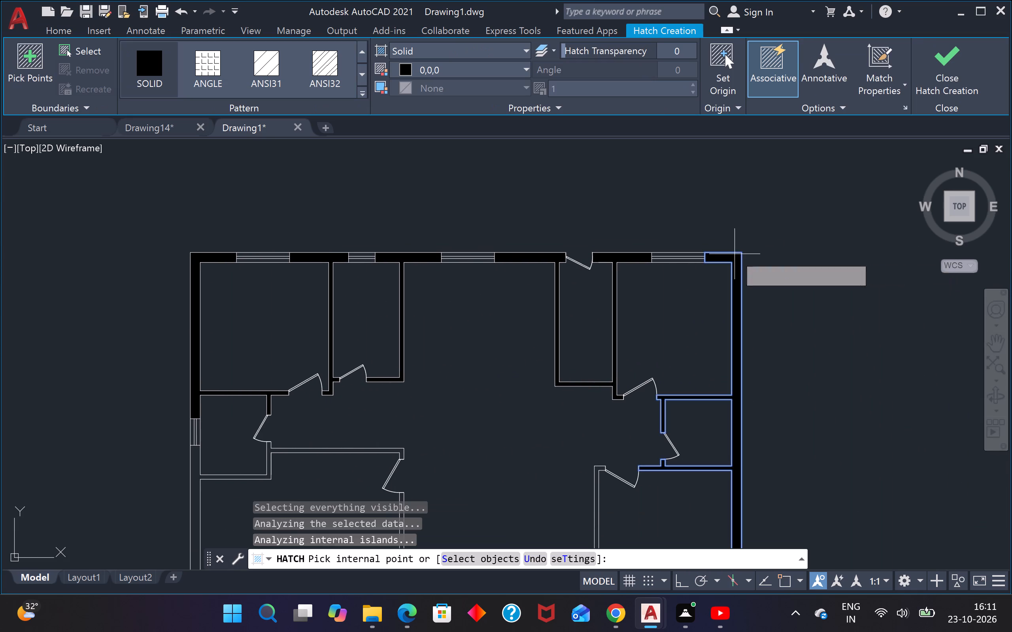
{"action": "key", "text": "Escape"}
{"action": "scroll", "coordinate": [750, 254], "scroll_direction": "down", "scroll_amount": 2}
{"action": "scroll", "coordinate": [712, 399], "scroll_direction": "up", "scroll_amount": 2}
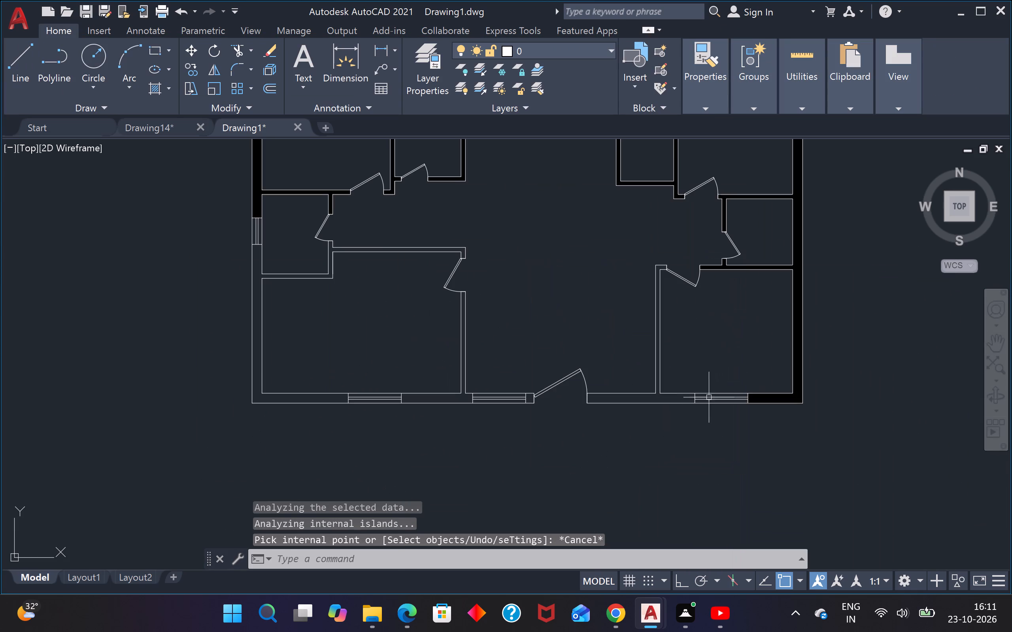
{"action": "key", "text": "space"}
{"action": "left_click", "coordinate": [655, 397]}
{"action": "key", "text": "Escape"}
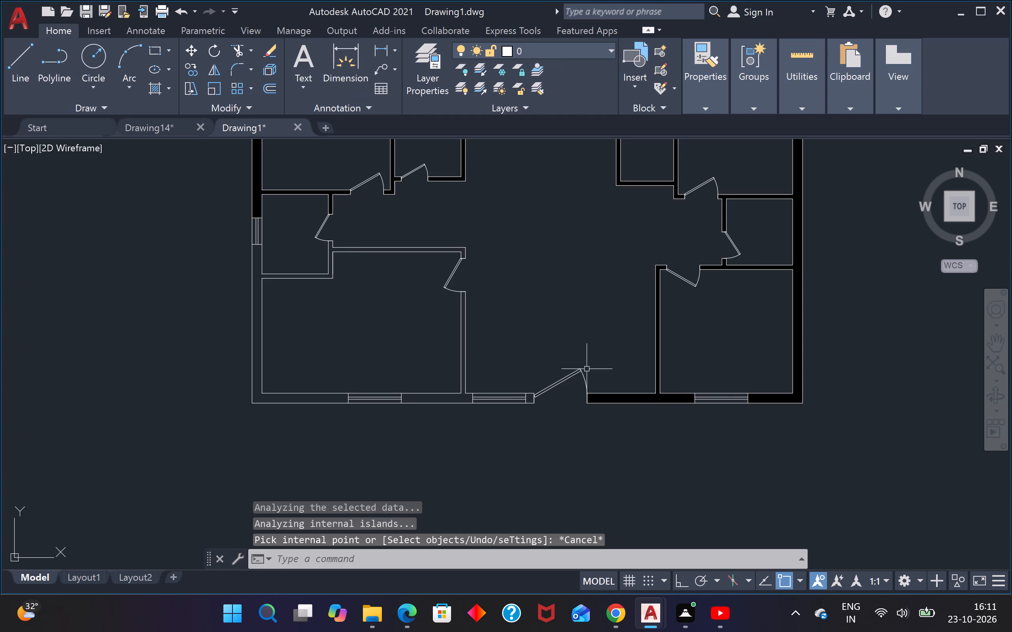
Hatch the small pier beside the main door and the lower wall between the two left windows, with its partition, in solid black.
{"action": "key", "text": "space"}
{"action": "scroll", "coordinate": [514, 396], "scroll_direction": "up", "scroll_amount": 3}
{"action": "left_click", "coordinate": [578, 406]}
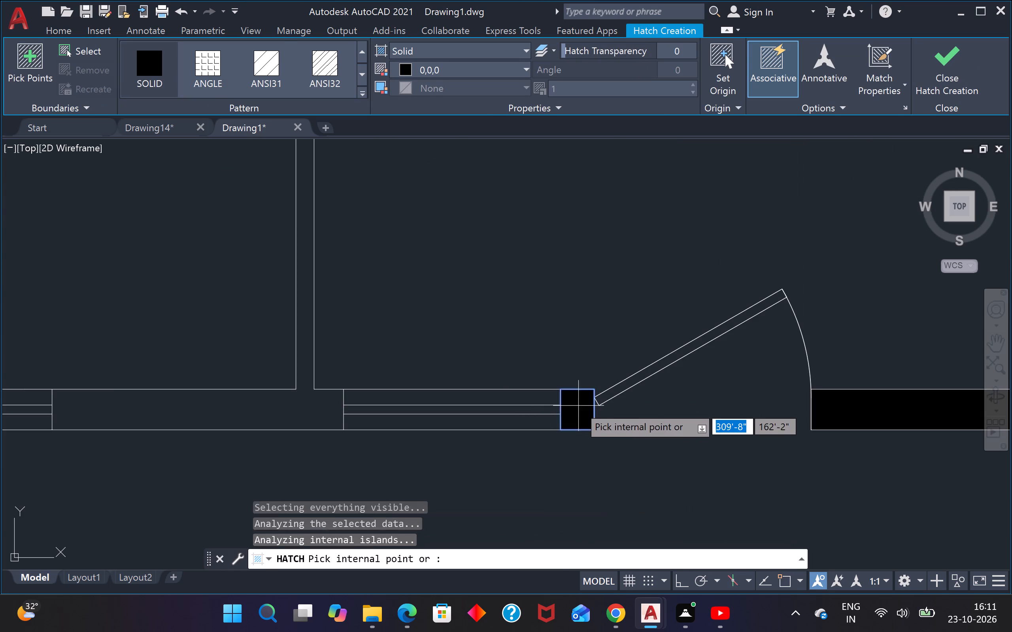
{"action": "key", "text": "Escape"}
{"action": "key", "text": "space"}
{"action": "left_click", "coordinate": [204, 404]}
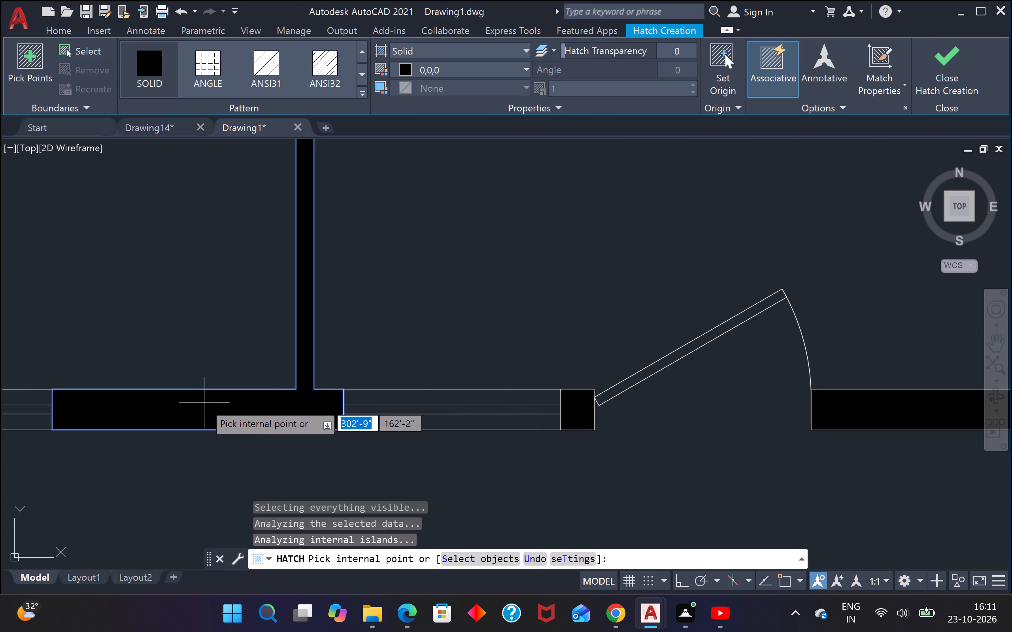
{"action": "scroll", "coordinate": [204, 403], "scroll_direction": "down", "scroll_amount": 4}
{"action": "middle_click_drag", "start_coordinate": [169, 373], "coordinate": [498, 383]}
{"action": "key", "text": "Escape"}
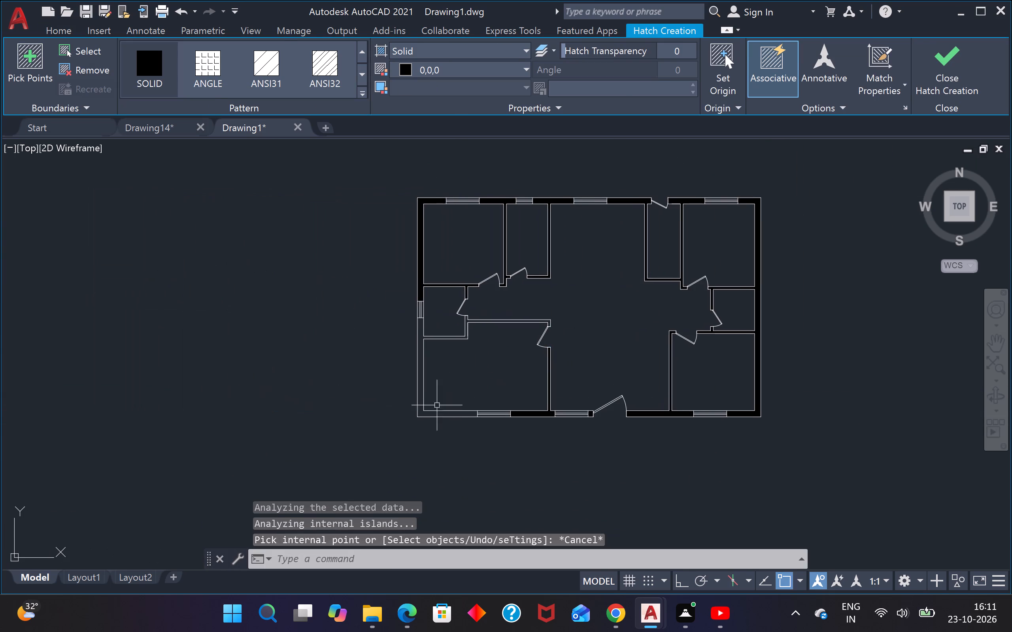
Hatch the lower-left corner wall and its connected partitions with the solid black fill.
{"action": "key", "text": "space"}
{"action": "scroll", "coordinate": [429, 418], "scroll_direction": "up", "scroll_amount": 3}
{"action": "left_click", "coordinate": [426, 411]}
{"action": "scroll", "coordinate": [427, 406], "scroll_direction": "down", "scroll_amount": 3}
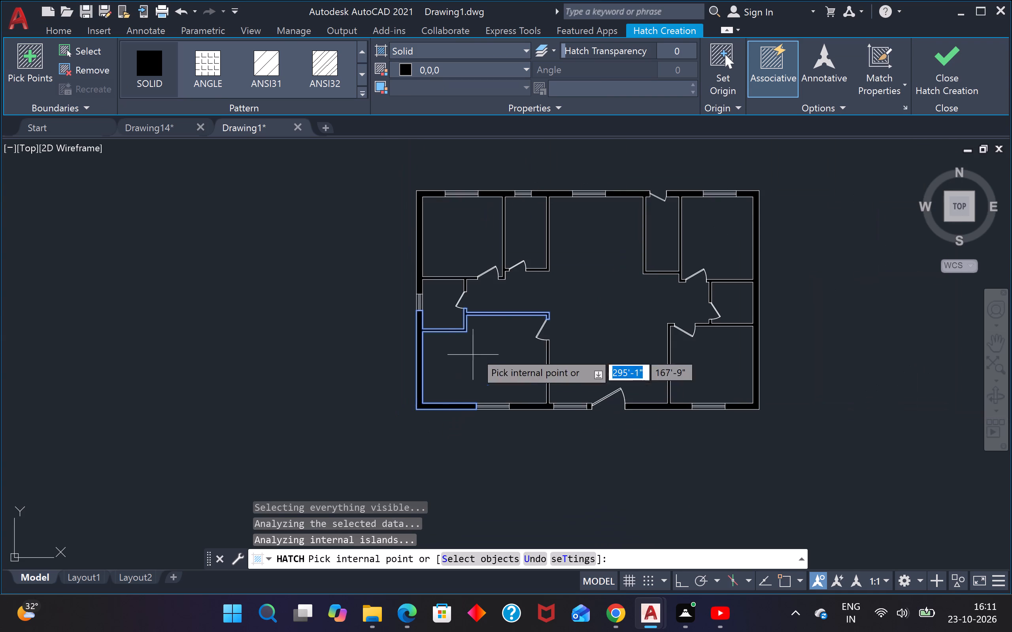
{"action": "key", "text": "Escape"}
Examine the whole floor plan to check the solid black wall fills.
{"action": "scroll", "coordinate": [546, 335], "scroll_direction": "up", "scroll_amount": 3}
{"action": "scroll", "coordinate": [550, 325], "scroll_direction": "down", "scroll_amount": 3}
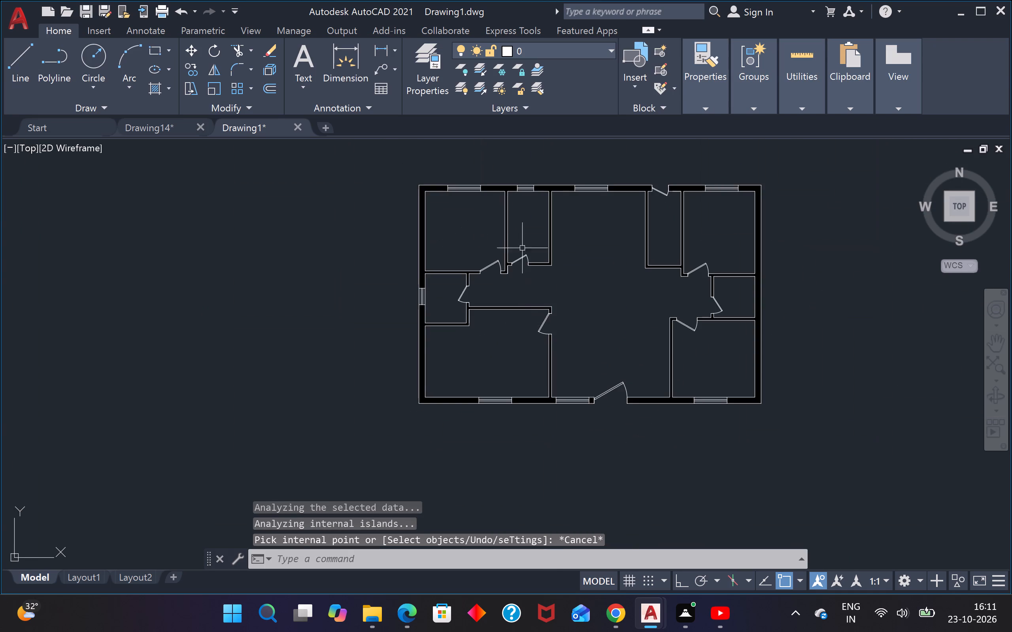
{"action": "scroll", "coordinate": [522, 235], "scroll_direction": "up", "scroll_amount": 3}
{"action": "scroll", "coordinate": [526, 244], "scroll_direction": "down", "scroll_amount": 2}
{"action": "middle_click_drag", "start_coordinate": [579, 278], "coordinate": [504, 329]}
{"action": "scroll", "coordinate": [547, 271], "scroll_direction": "down", "scroll_amount": 2}
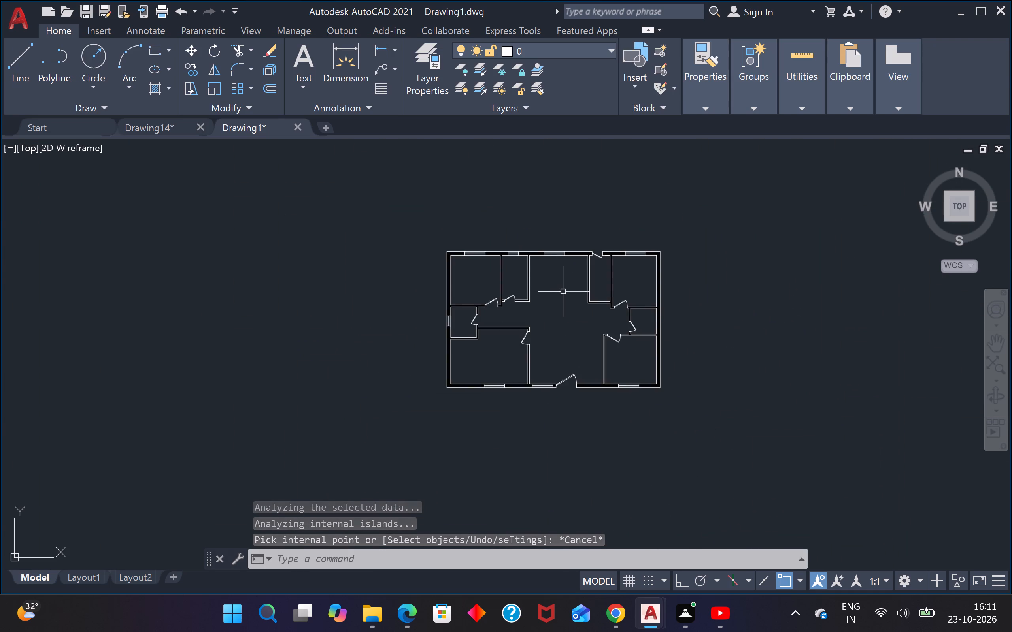
{"action": "middle_click_drag", "start_coordinate": [563, 291], "coordinate": [530, 278]}
{"action": "scroll", "coordinate": [563, 291], "scroll_direction": "up", "scroll_amount": 1}
{"action": "scroll", "coordinate": [529, 295], "scroll_direction": "up", "scroll_amount": 1}
{"action": "middle_click_drag", "start_coordinate": [532, 297], "coordinate": [516, 275]}
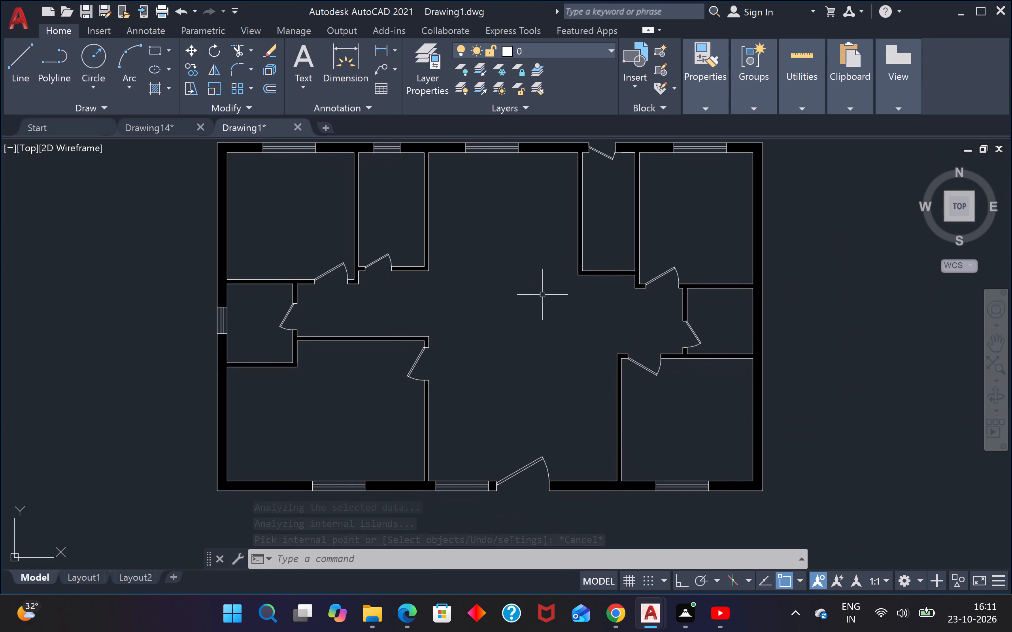
{"action": "middle_click_drag", "start_coordinate": [542, 318], "coordinate": [555, 327]}
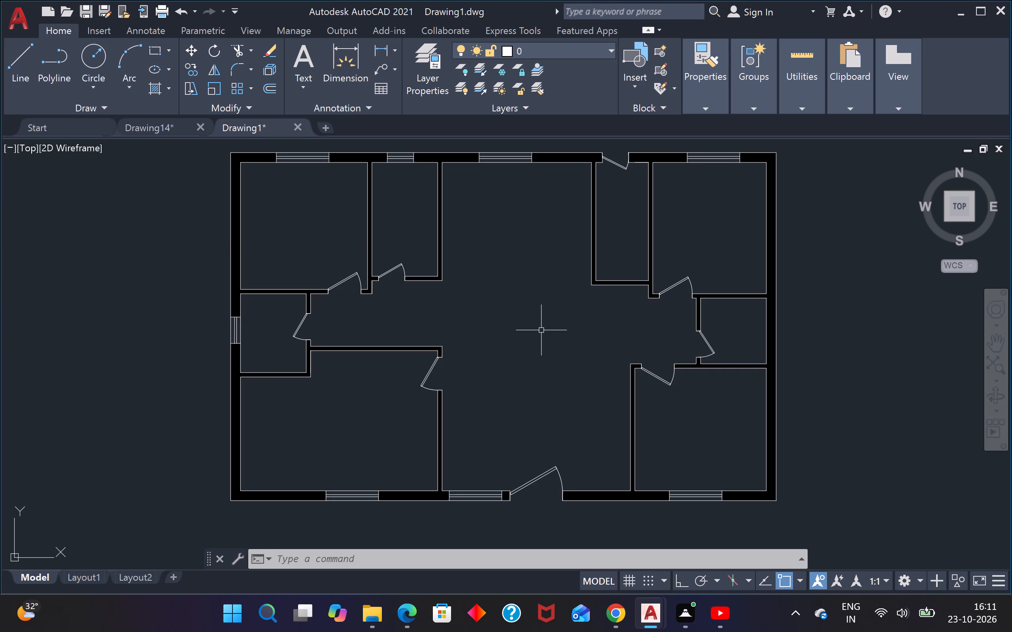
{"action": "middle_click_drag", "start_coordinate": [562, 301], "coordinate": [595, 341]}
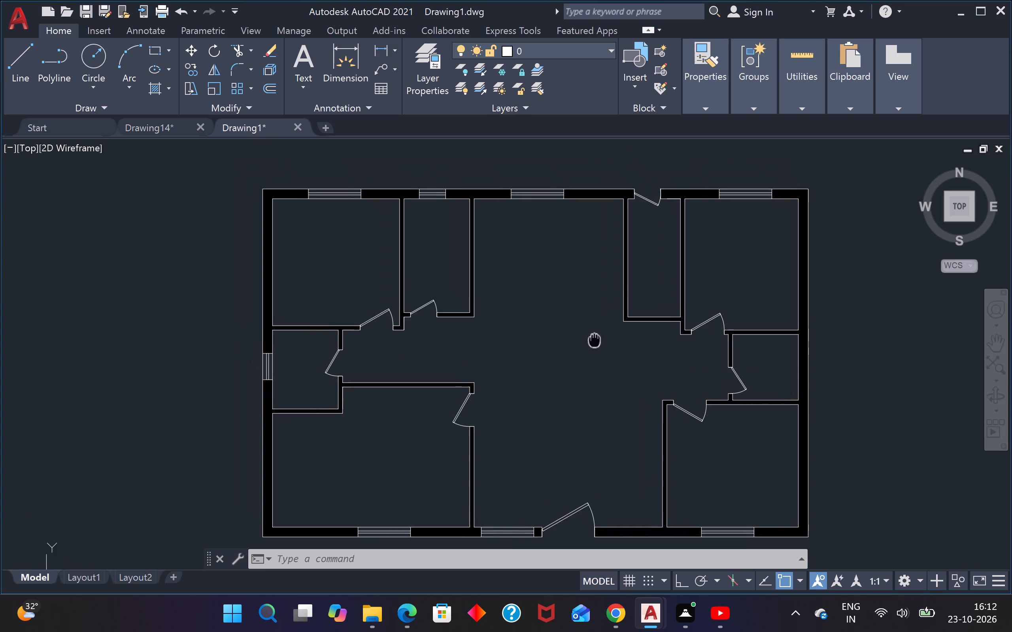
{"action": "middle_click_drag", "start_coordinate": [595, 341], "coordinate": [595, 342]}
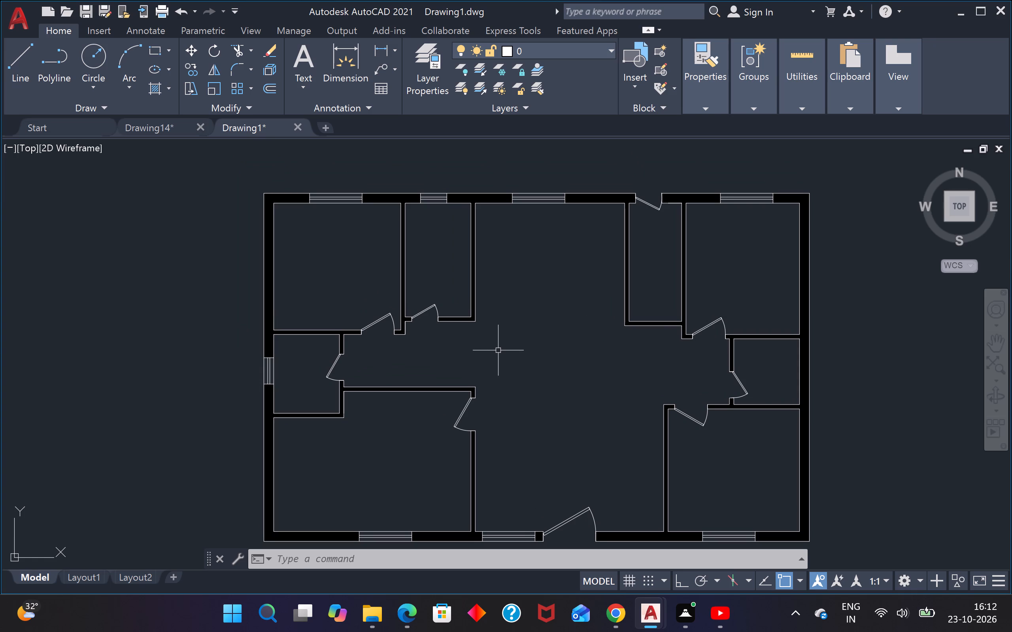
Measure the upper-left room's lower wall from the outer wall's inner face to the door opening with a linear dimension.
{"action": "key", "text": "d"}
{"action": "type", "text": "li"}
{"action": "key", "text": "space"}
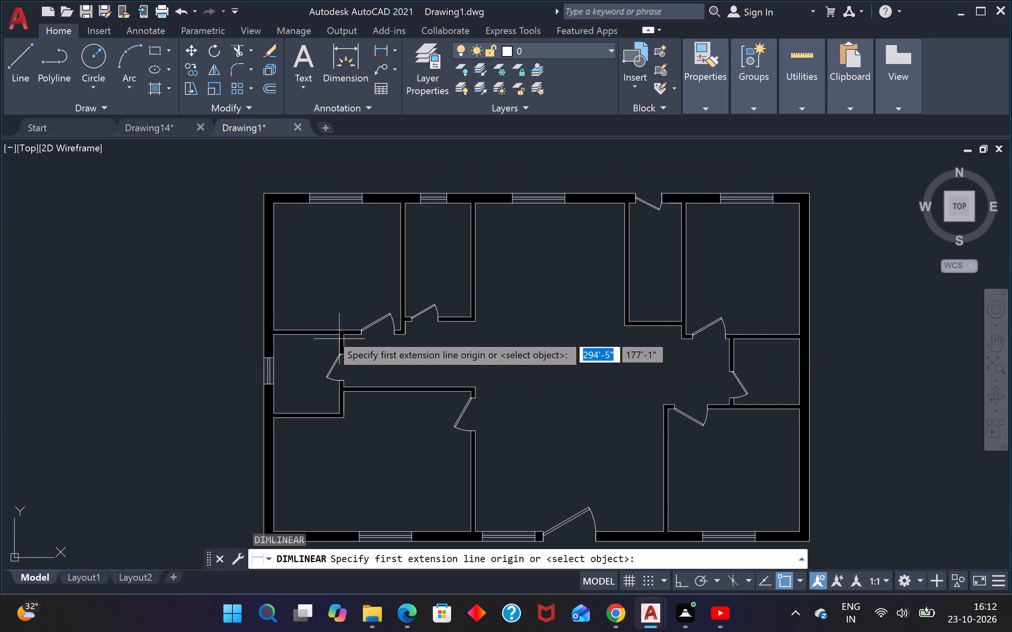
{"action": "scroll", "coordinate": [288, 322], "scroll_direction": "up", "scroll_amount": 3}
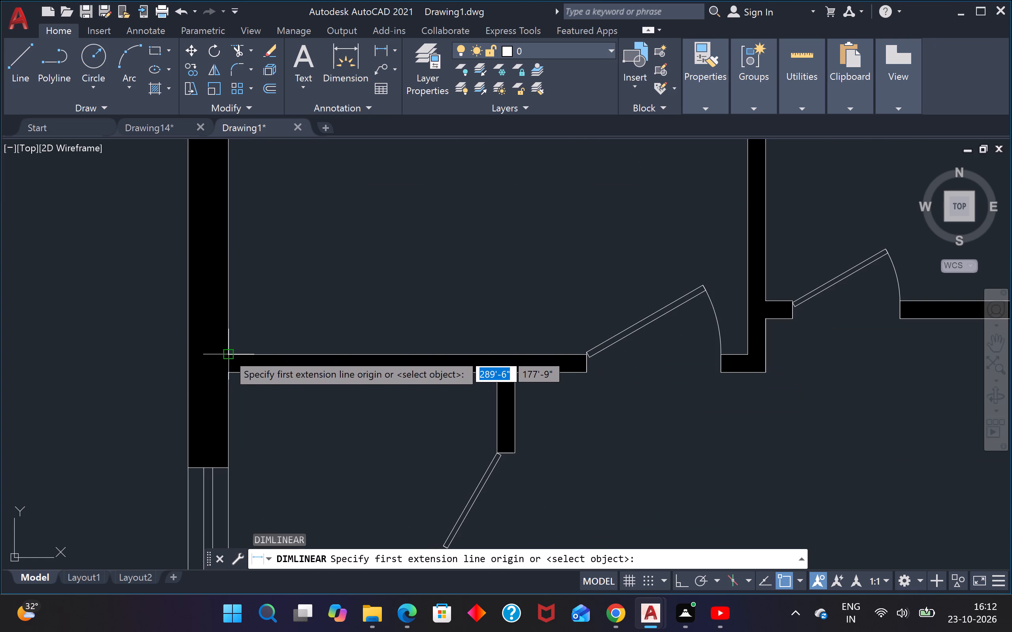
{"action": "left_click", "coordinate": [227, 353]}
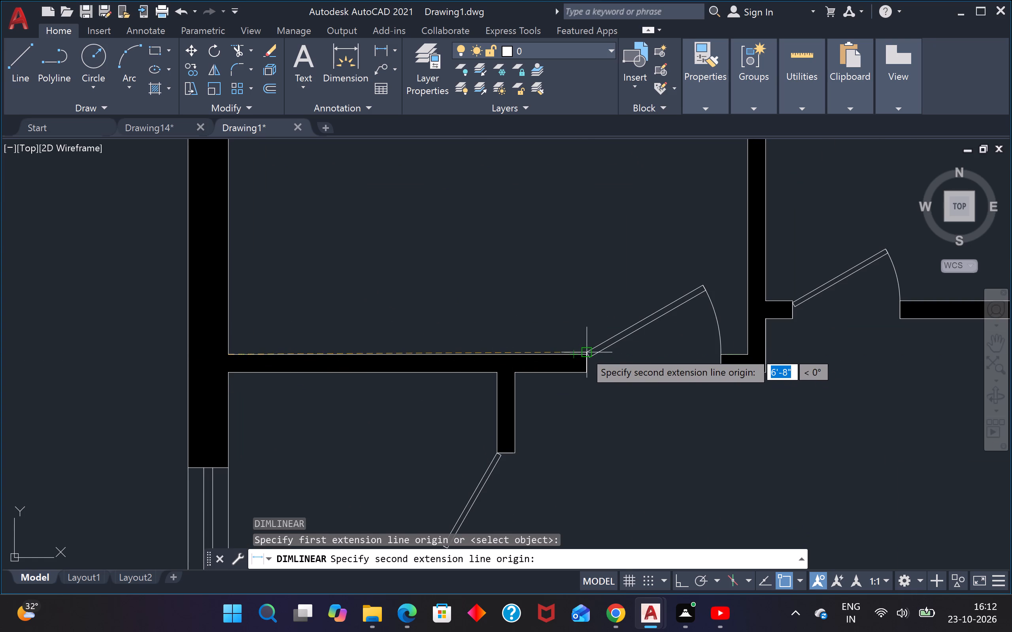
{"action": "scroll", "coordinate": [583, 356], "scroll_direction": "up", "scroll_amount": 3}
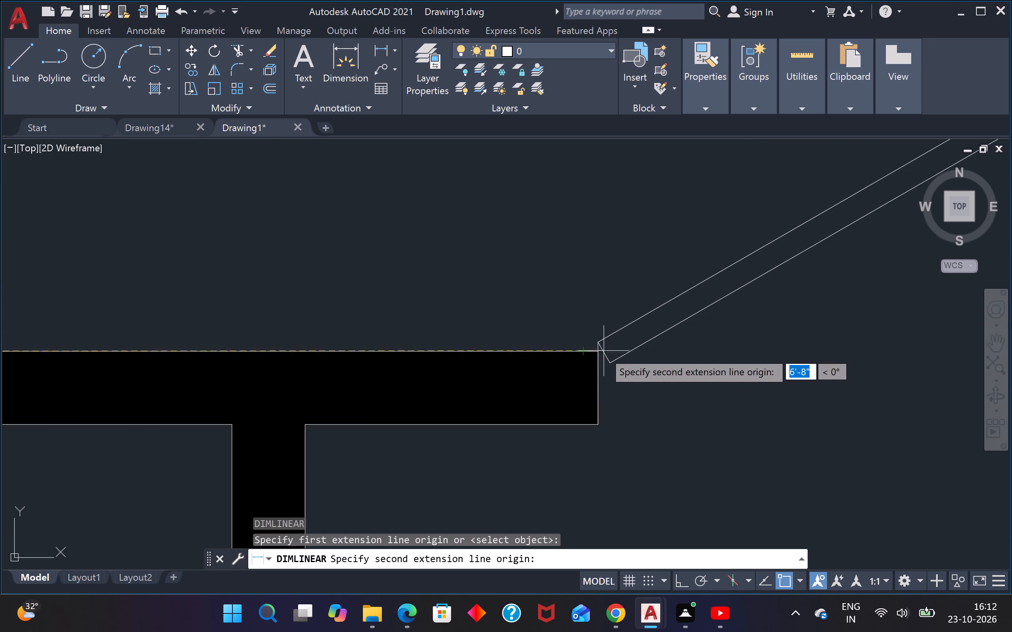
{"action": "left_click", "coordinate": [594, 351]}
{"action": "scroll", "coordinate": [582, 316], "scroll_direction": "down", "scroll_amount": 3}
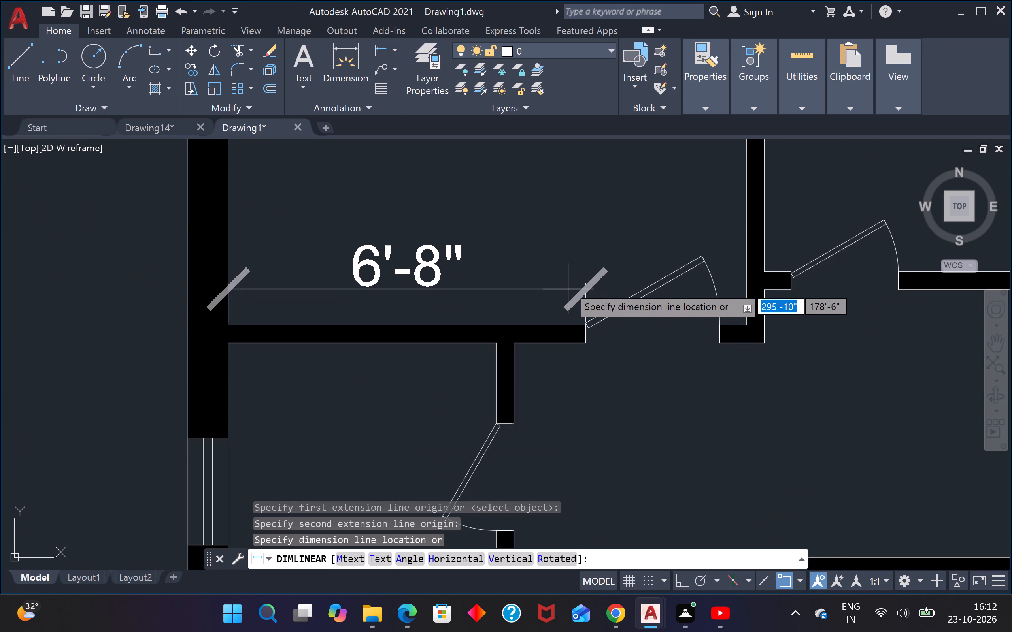
{"action": "key", "text": "Escape"}
{"action": "scroll", "coordinate": [567, 278], "scroll_direction": "down", "scroll_amount": 2}
{"action": "scroll", "coordinate": [553, 353], "scroll_direction": "down", "scroll_amount": 3}
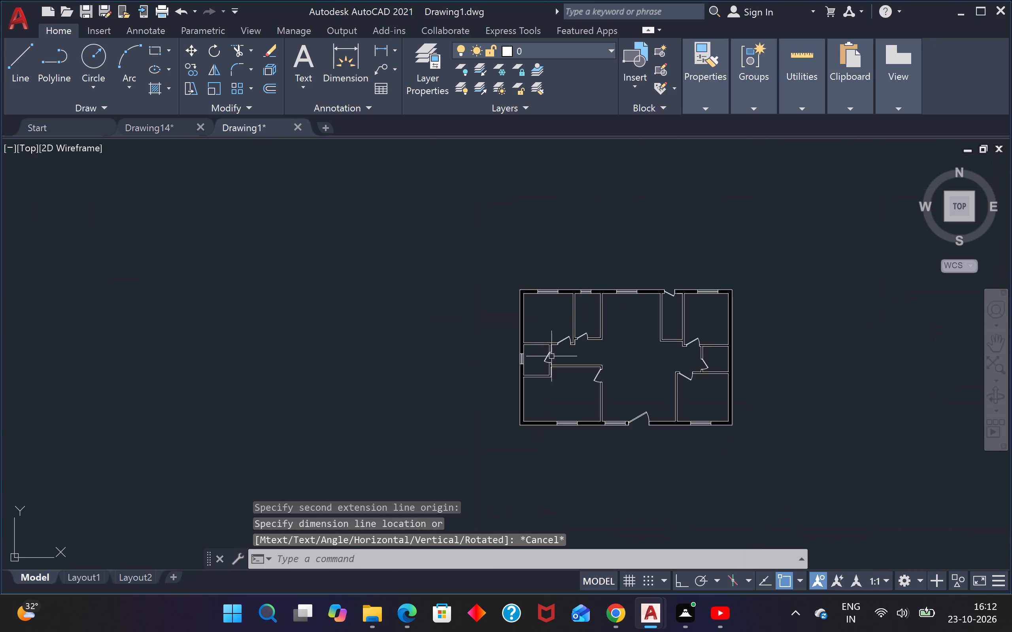
Draw a 6' by 21" rectangle in the empty area left of the floor plan.
{"action": "type", "text": "rec"}
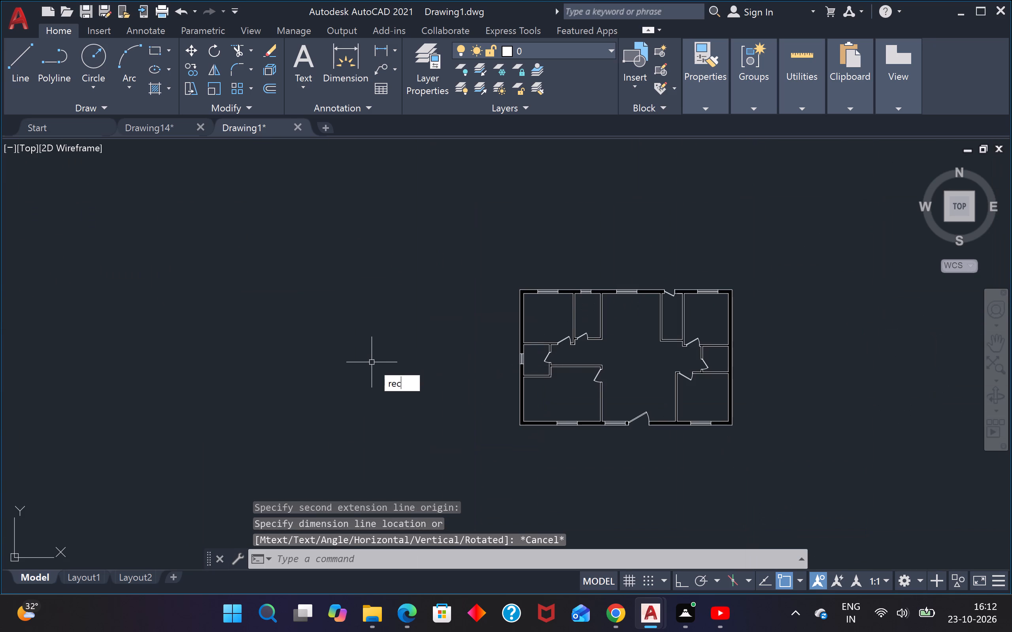
{"action": "key", "text": "space"}
{"action": "left_click", "coordinate": [249, 335]}
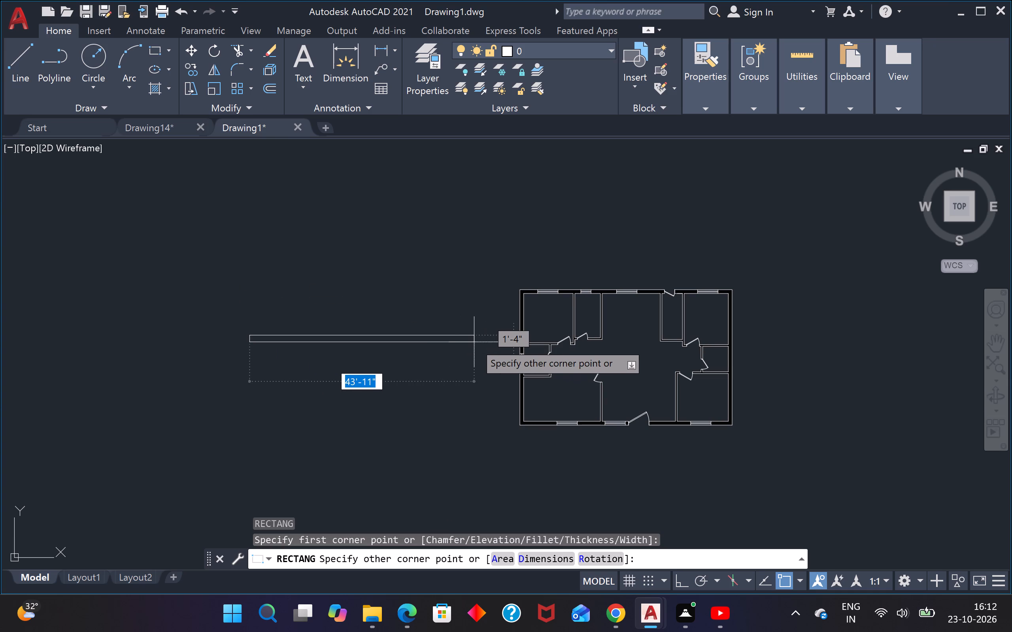
{"action": "type", "text": "6'"}
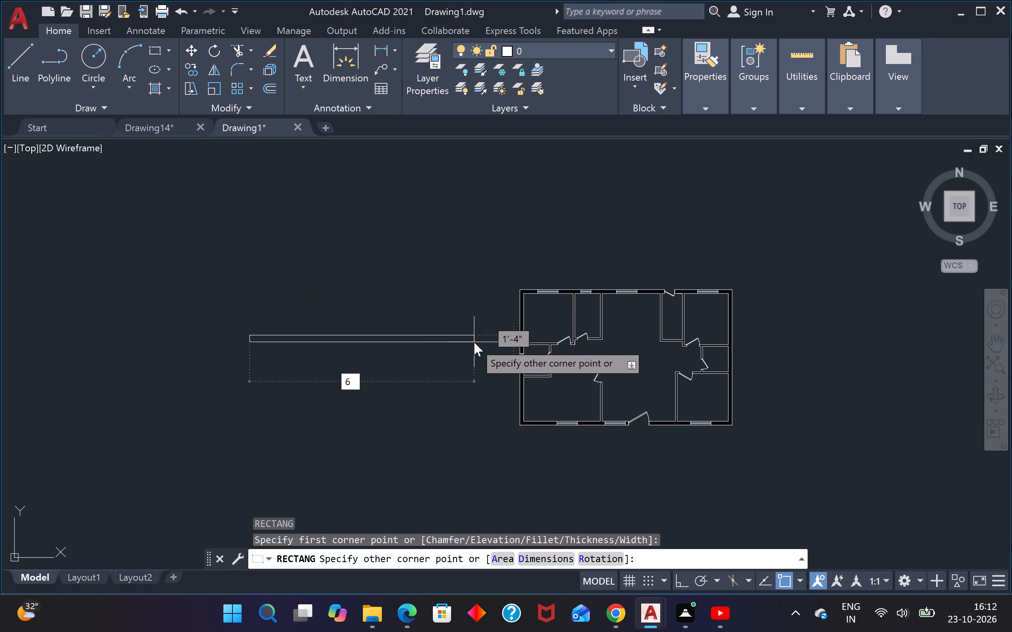
{"action": "key", "text": "Tab"}
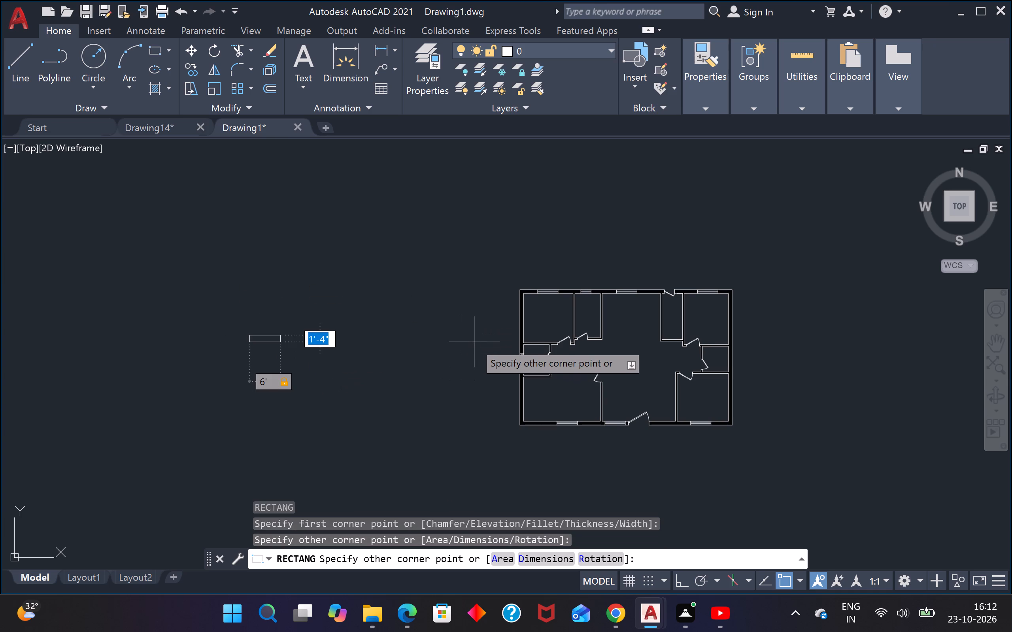
{"action": "type", "text": "21\""}
{"action": "key", "text": "Return"}
{"action": "key", "text": "Escape"}
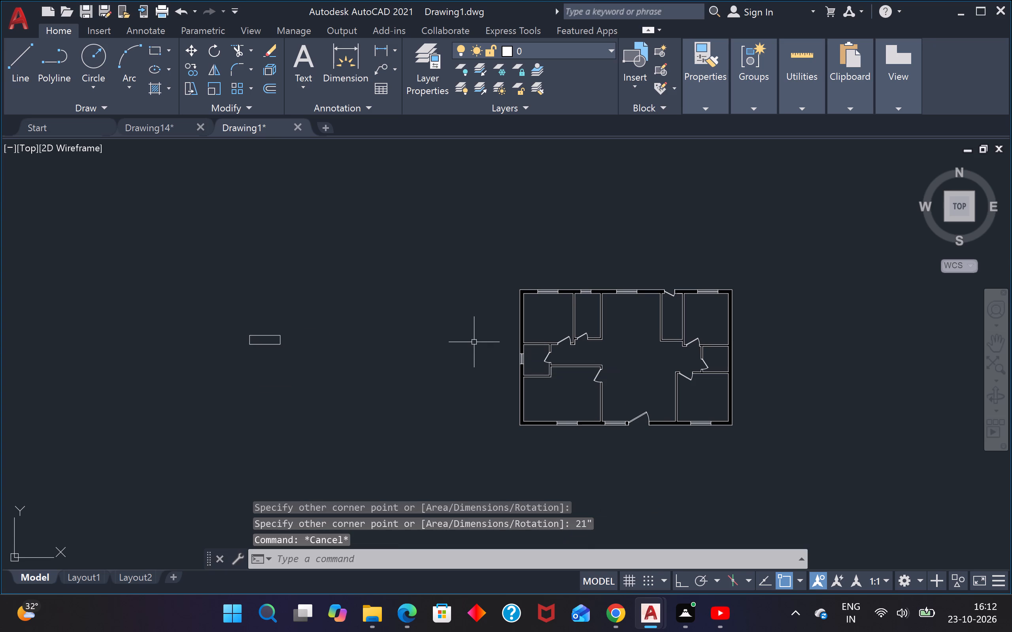
{"action": "key", "text": "Escape"}
{"action": "key", "text": "Escape"}
With Ortho on, draw a horizontal line from the midpoint of the rectangle's left side to beyond its right side.
{"action": "scroll", "coordinate": [198, 351], "scroll_direction": "up", "scroll_amount": 2}
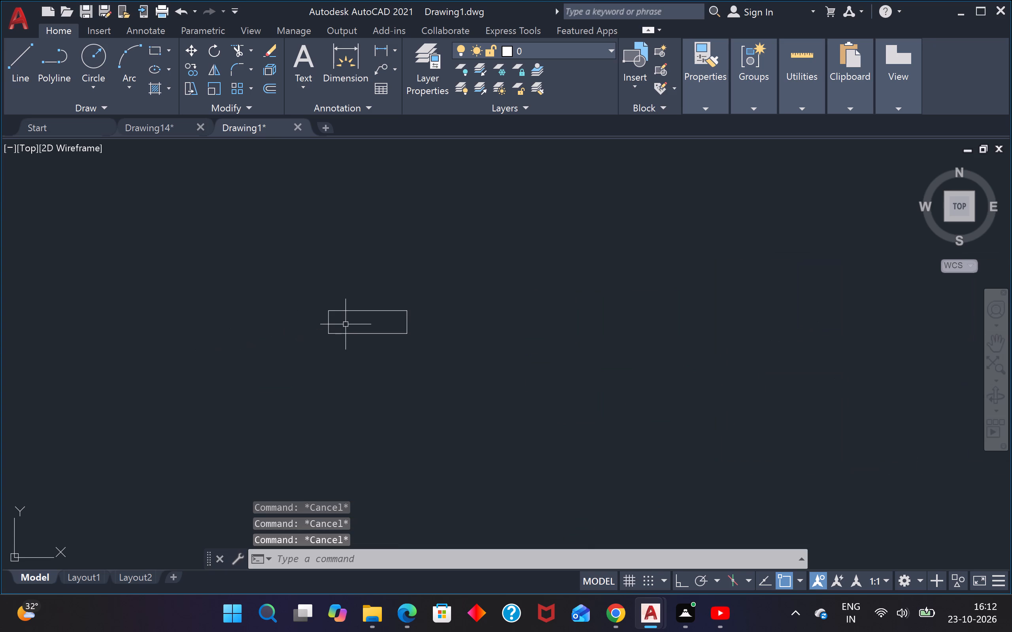
{"action": "key", "text": "l"}
{"action": "key", "text": "space"}
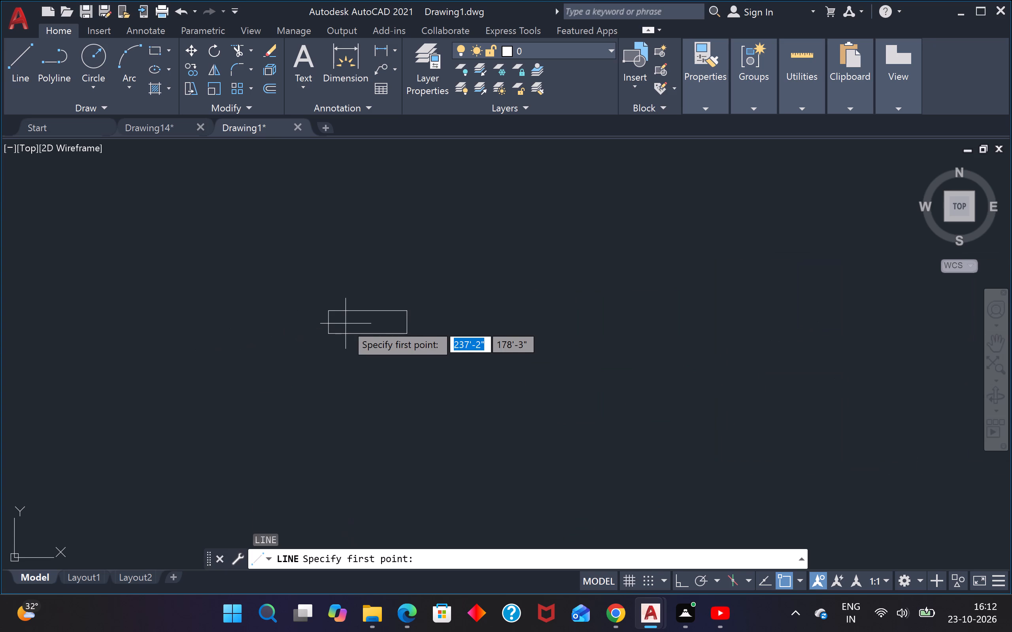
{"action": "scroll", "coordinate": [346, 324], "scroll_direction": "up", "scroll_amount": 2}
{"action": "left_click", "coordinate": [300, 318]}
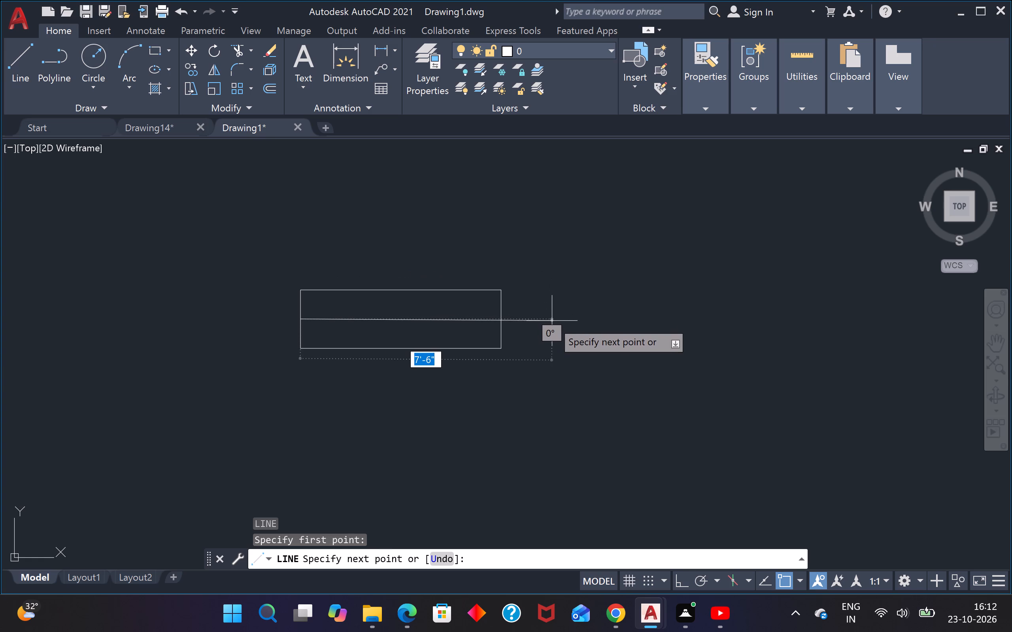
{"action": "key", "text": "F8"}
{"action": "left_click", "coordinate": [604, 297]}
{"action": "key", "text": "Escape"}
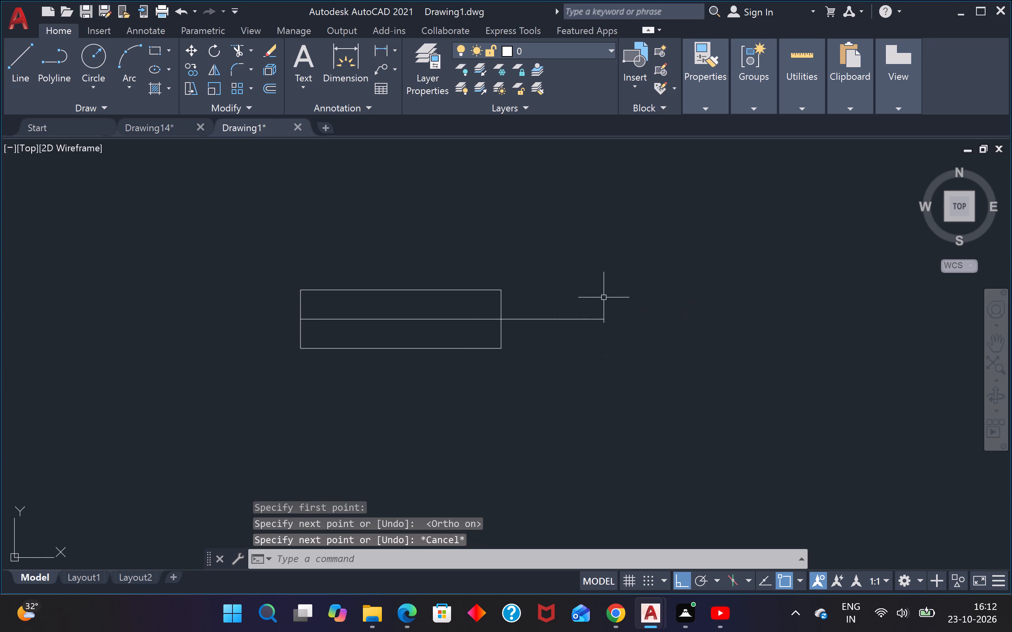
Trim the part of the horizontal line that extends past the rectangle's right side.
{"action": "key", "text": "t"}
{"action": "key", "text": "r"}
{"action": "key", "text": "space"}
{"action": "left_click", "coordinate": [562, 300]}
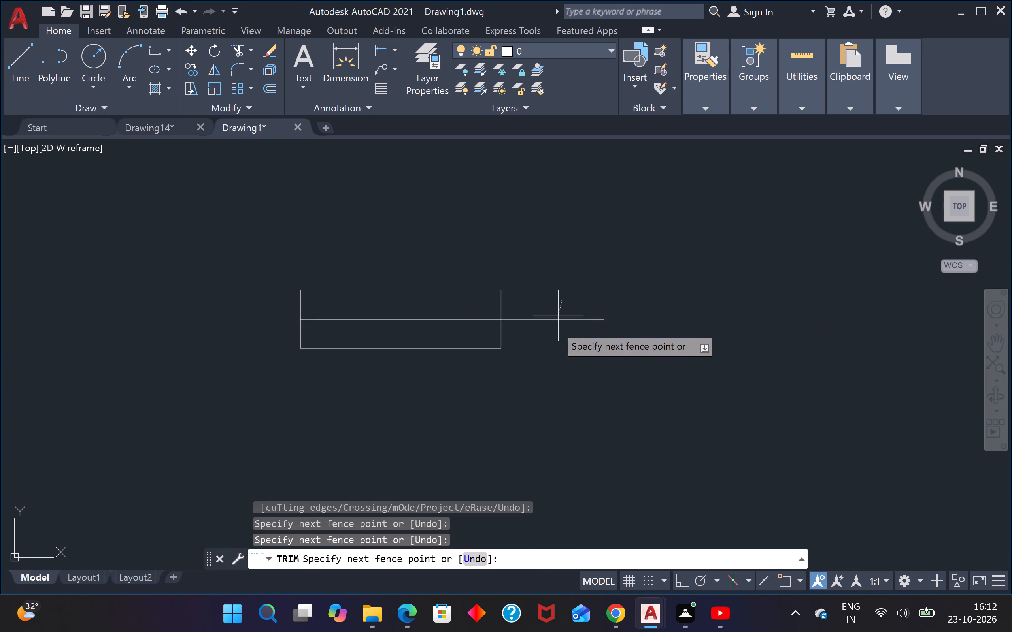
{"action": "left_click", "coordinate": [553, 337]}
{"action": "key", "text": "Escape"}
{"action": "key", "text": "Escape"}
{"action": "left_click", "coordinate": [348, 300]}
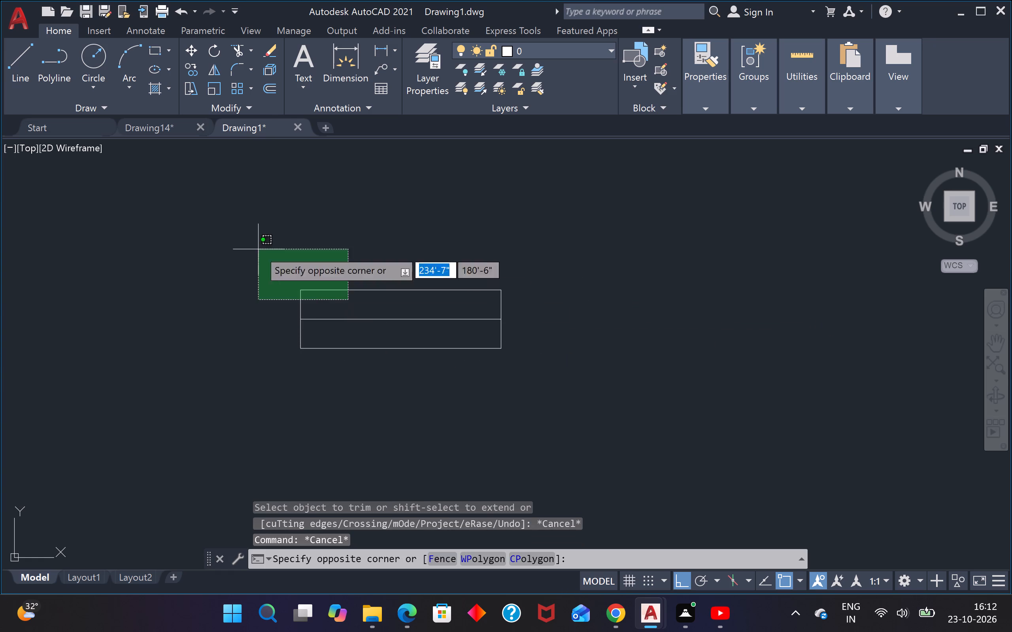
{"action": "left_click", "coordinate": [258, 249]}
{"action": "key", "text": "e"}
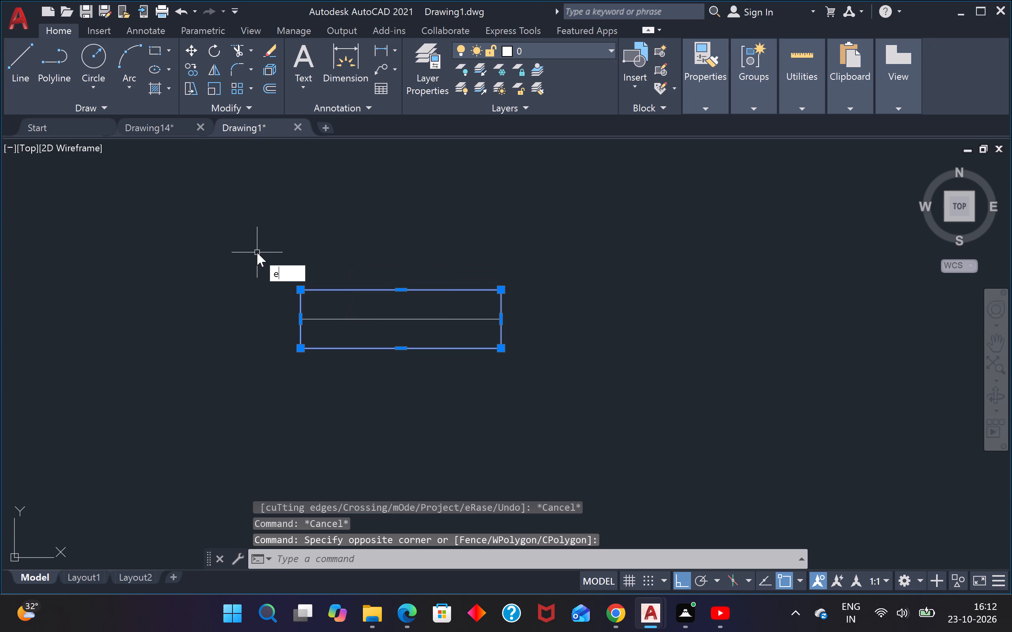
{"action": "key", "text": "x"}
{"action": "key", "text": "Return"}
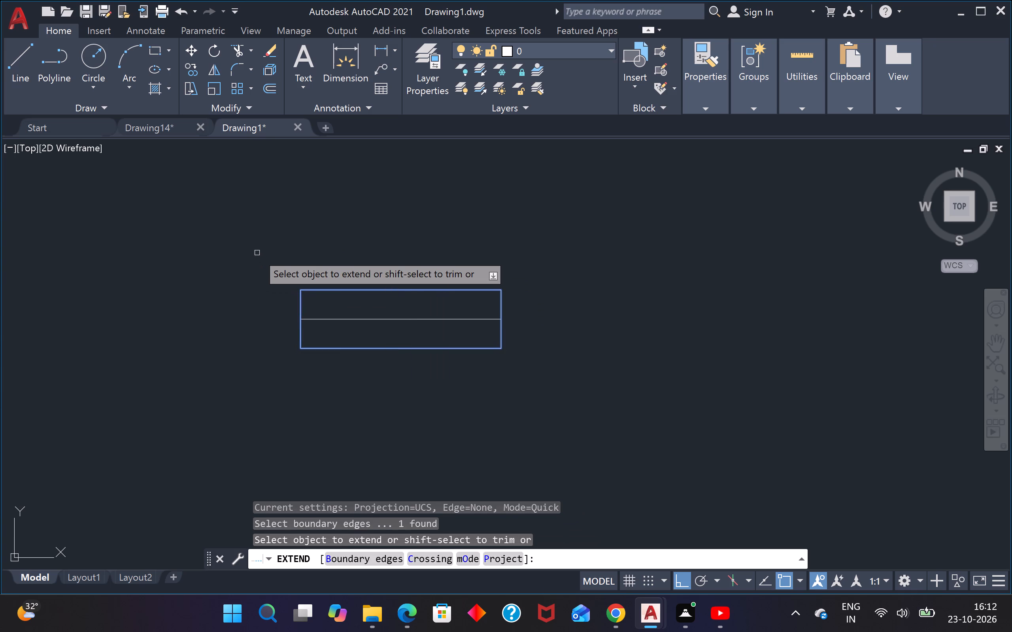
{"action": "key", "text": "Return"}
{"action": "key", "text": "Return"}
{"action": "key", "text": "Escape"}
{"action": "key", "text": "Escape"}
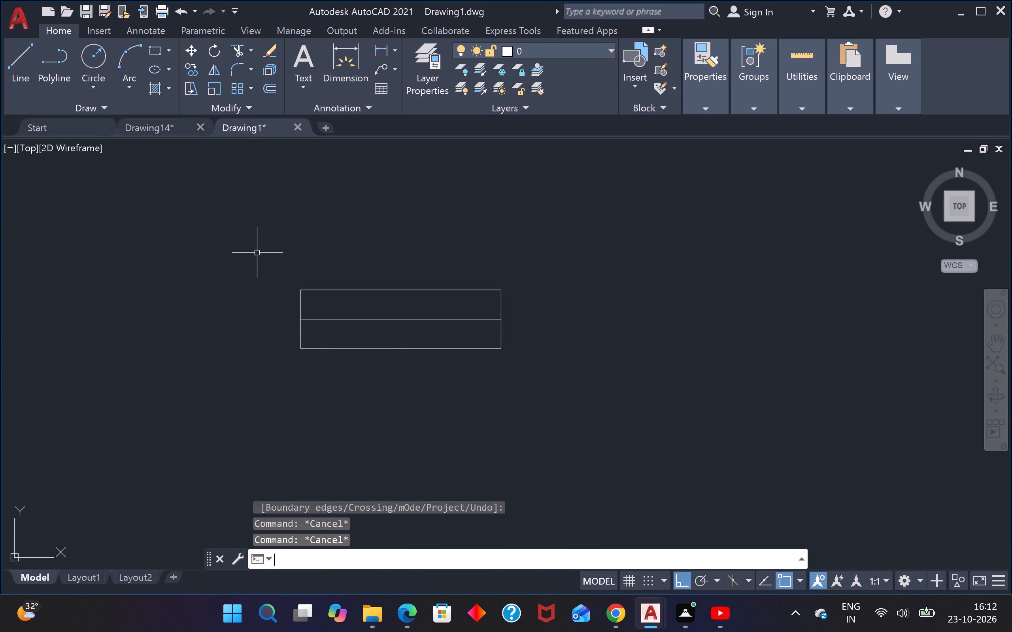
Explode the 6' by 21" rectangle into separate lines.
{"action": "left_click", "coordinate": [353, 292]}
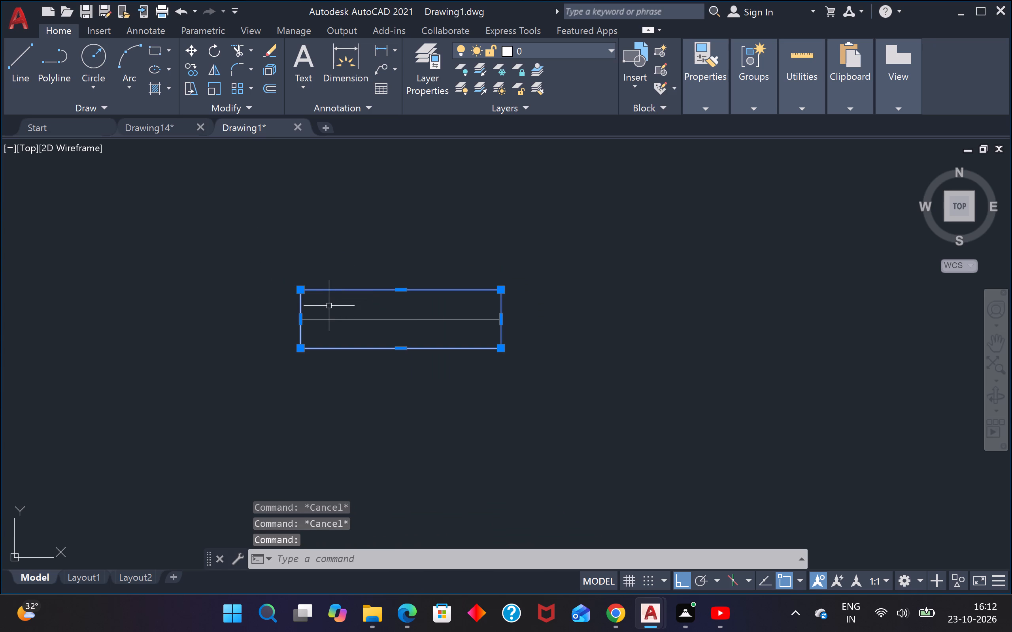
{"action": "type", "text": "ex"}
{"action": "key", "text": "Down"}
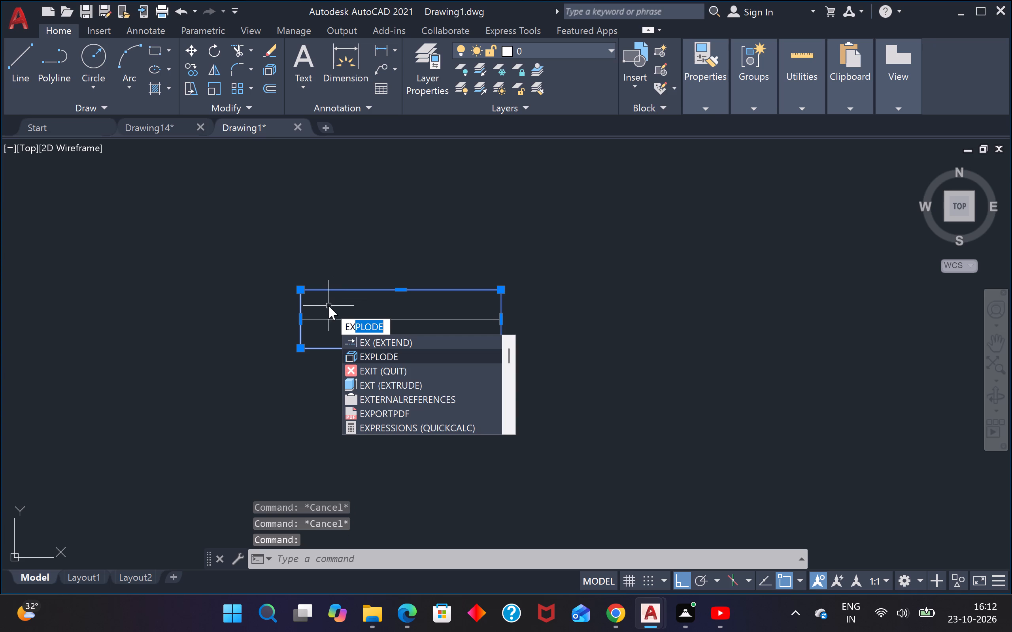
{"action": "key", "text": "Return"}
{"action": "key", "text": "Escape"}
{"action": "key", "text": "Escape"}
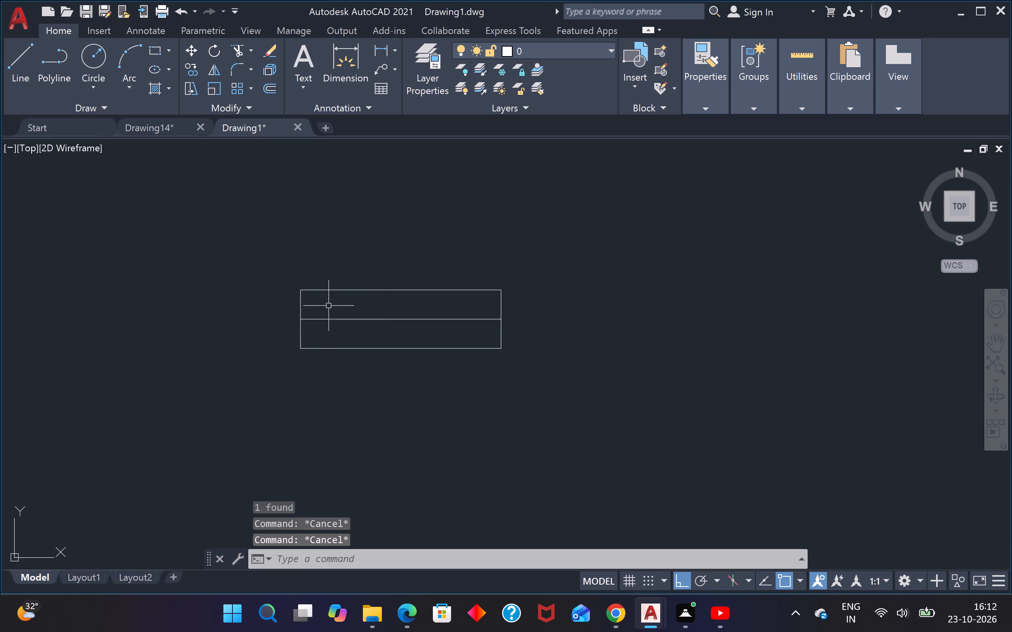
Copy the rectangle's left side horizontally to the right as an array of 35 items fitted over about 5'-10".
{"action": "scroll", "coordinate": [329, 306], "scroll_direction": "up", "scroll_amount": 2}
{"action": "left_click_drag", "start_coordinate": [289, 310], "coordinate": [281, 307]}
{"action": "left_click", "coordinate": [218, 306]}
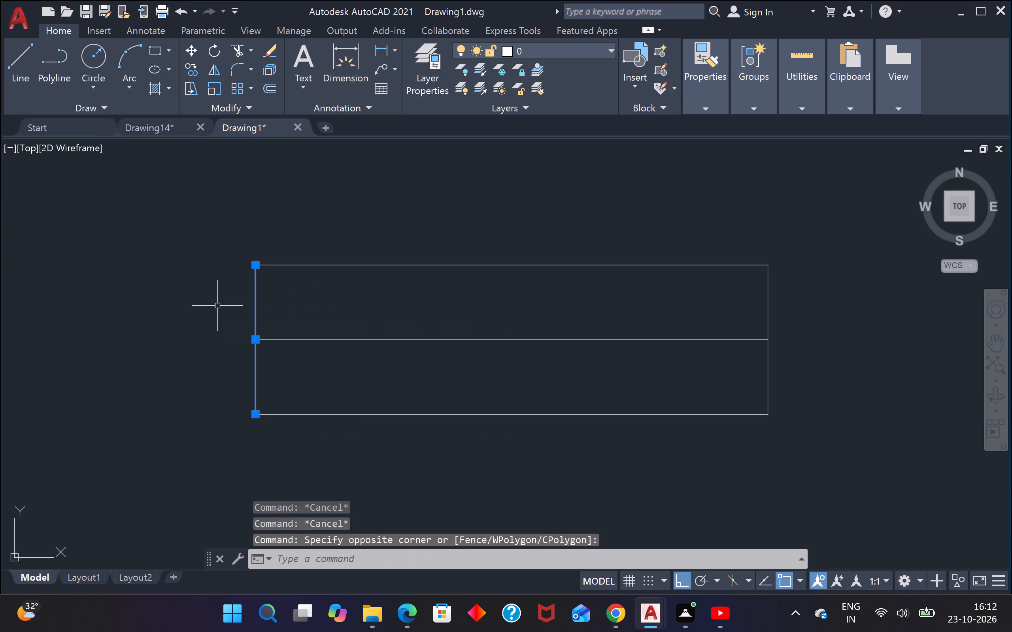
{"action": "type", "text": "co"}
{"action": "key", "text": "Return"}
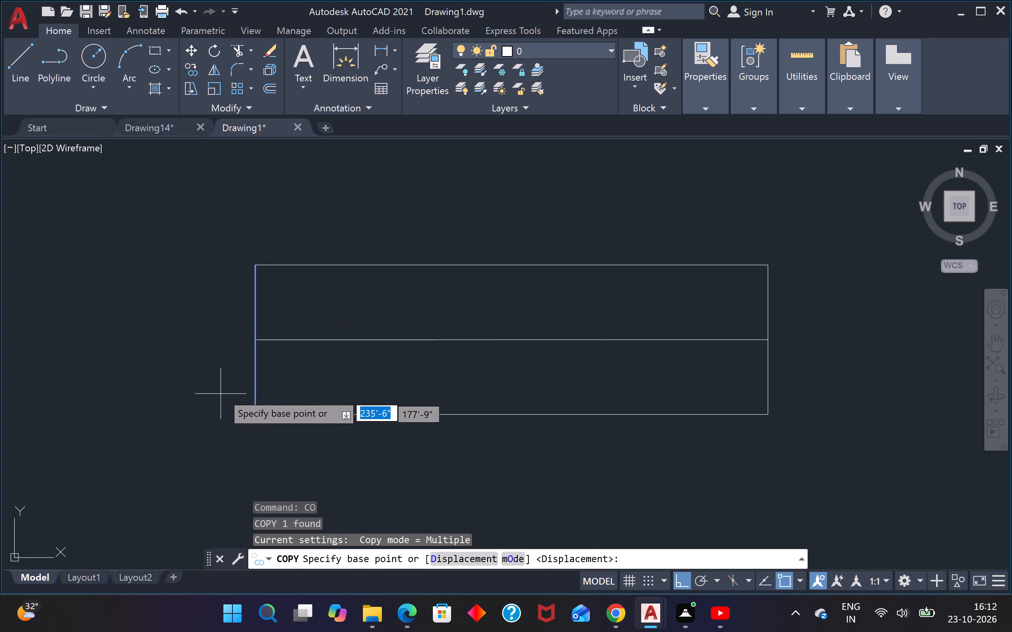
{"action": "left_click", "coordinate": [274, 331]}
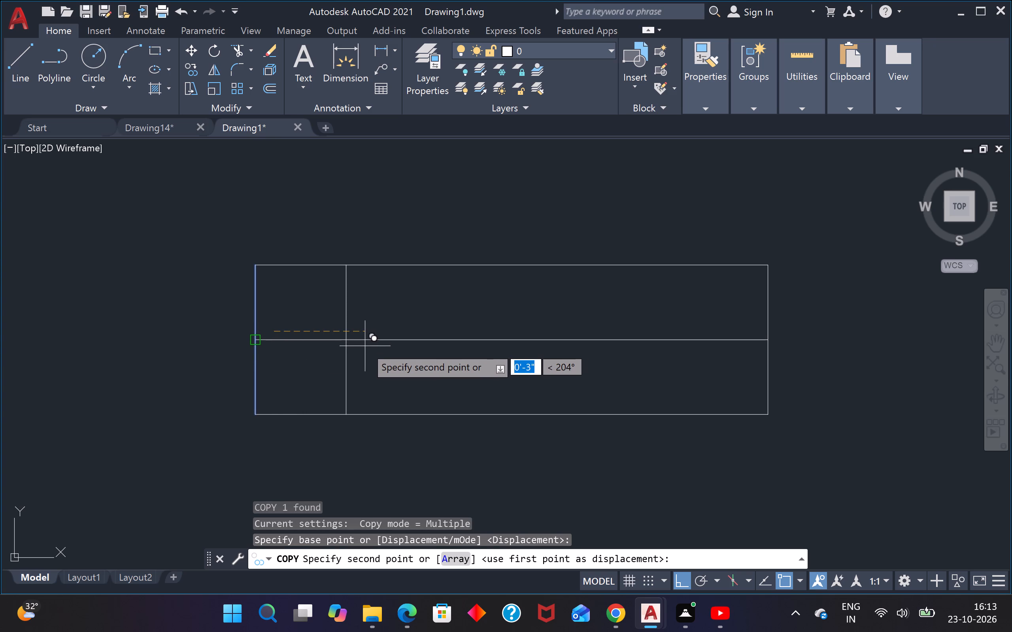
{"action": "type", "text": "a"}
{"action": "key", "text": "space"}
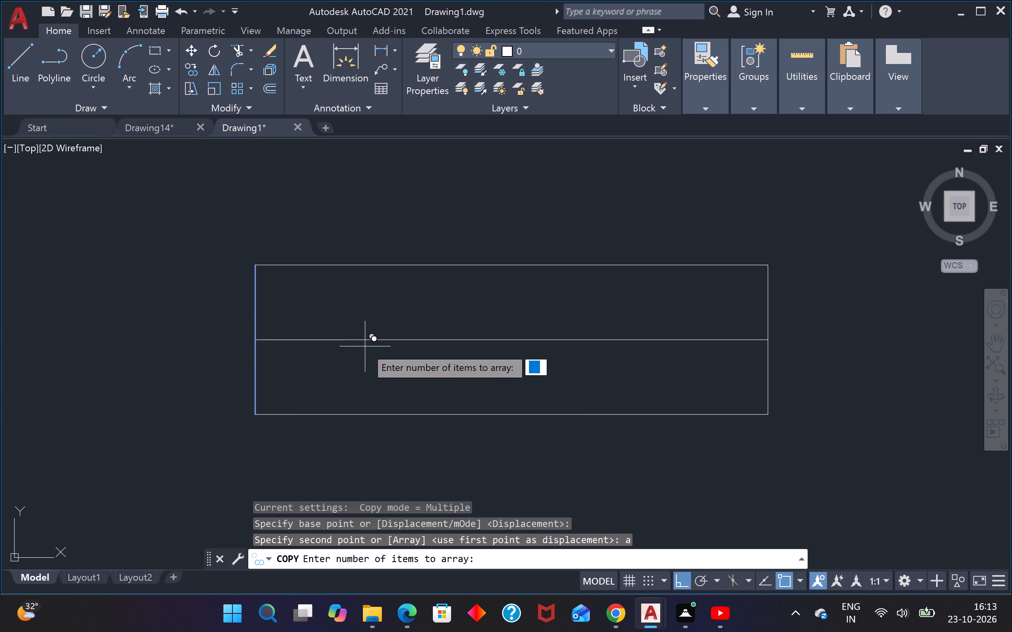
{"action": "type", "text": "35"}
{"action": "key", "text": "Return"}
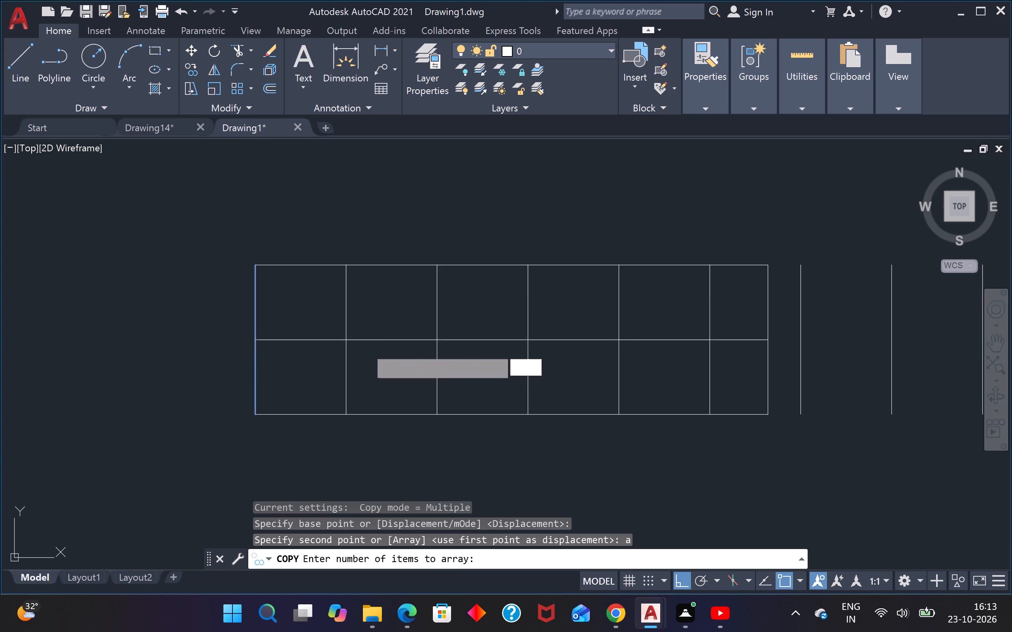
{"action": "type", "text": "f"}
{"action": "key", "text": "space"}
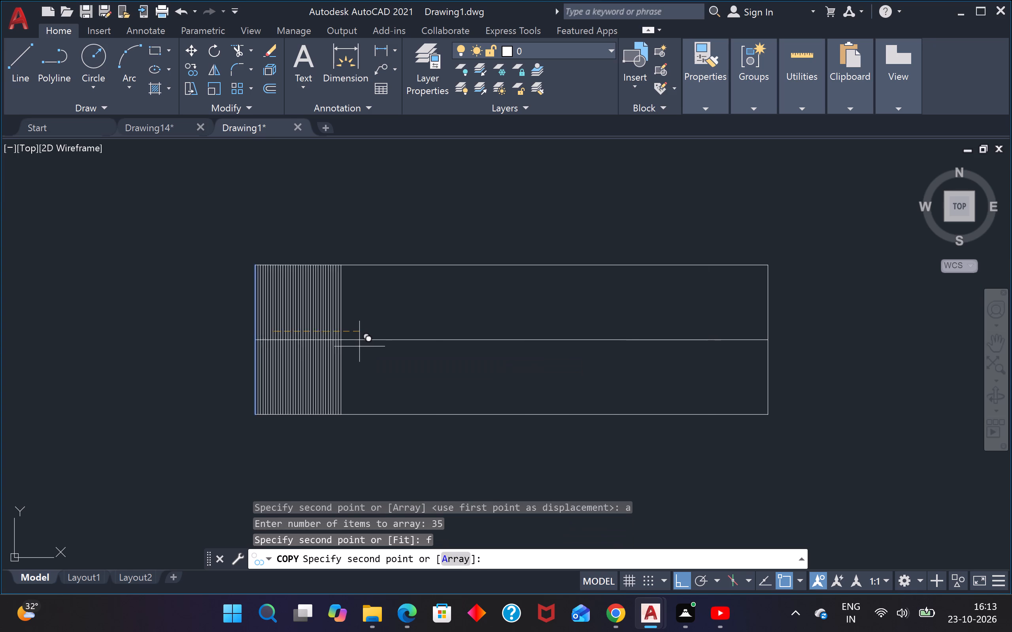
{"action": "scroll", "coordinate": [774, 362], "scroll_direction": "up", "scroll_amount": 2}
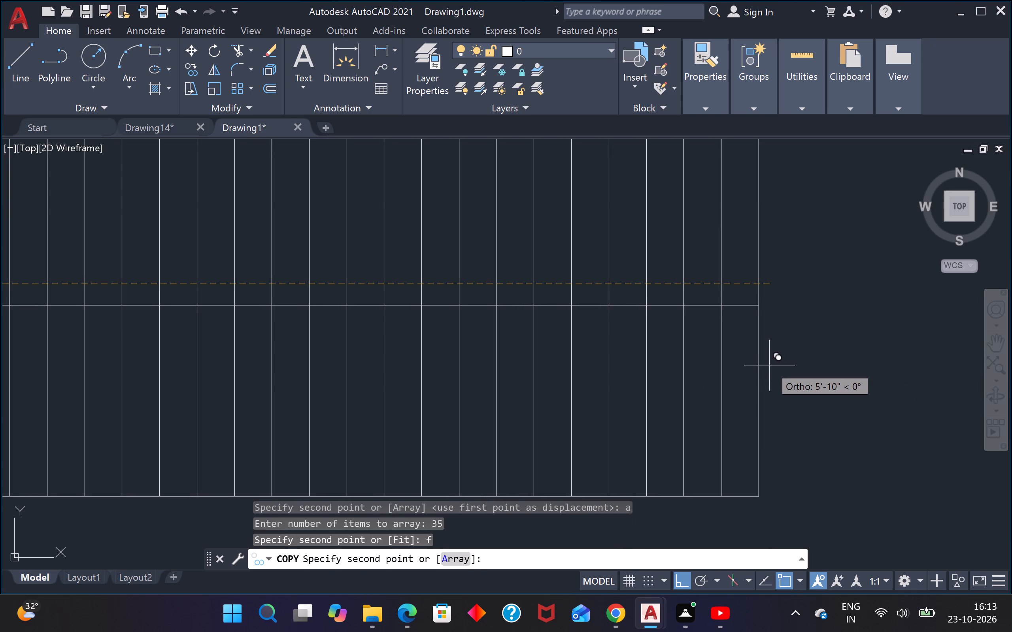
{"action": "left_click", "coordinate": [769, 365]}
{"action": "scroll", "coordinate": [769, 365], "scroll_direction": "down", "scroll_amount": 4}
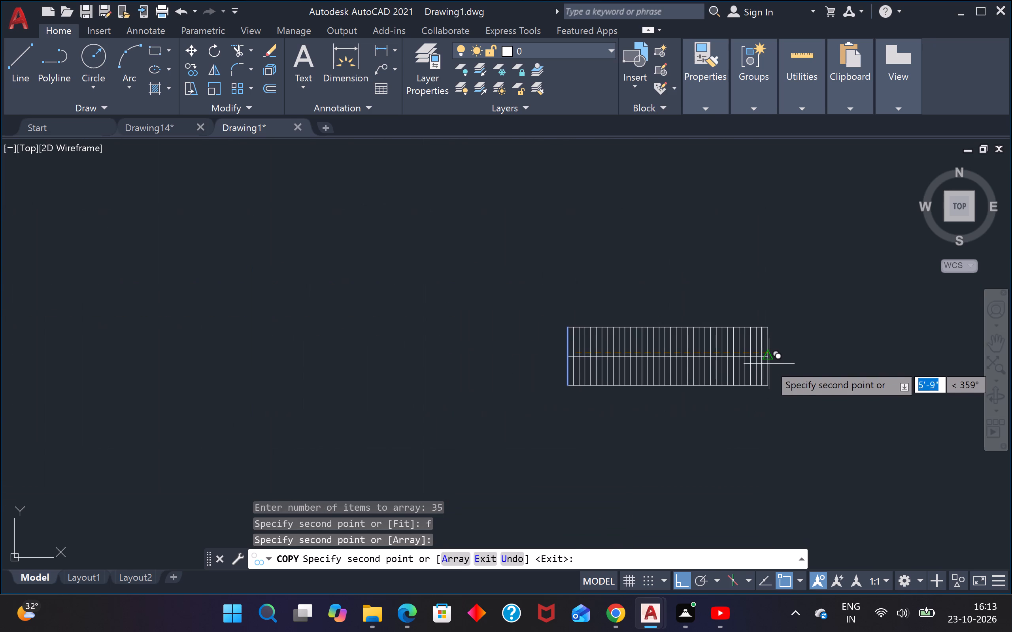
{"action": "key", "text": "Escape"}
{"action": "key", "text": "Escape"}
Offset the rectangle's upper and lower long sides inward by 2".
{"action": "scroll", "coordinate": [749, 341], "scroll_direction": "up", "scroll_amount": 3}
{"action": "type", "text": "o"}
{"action": "key", "text": "space"}
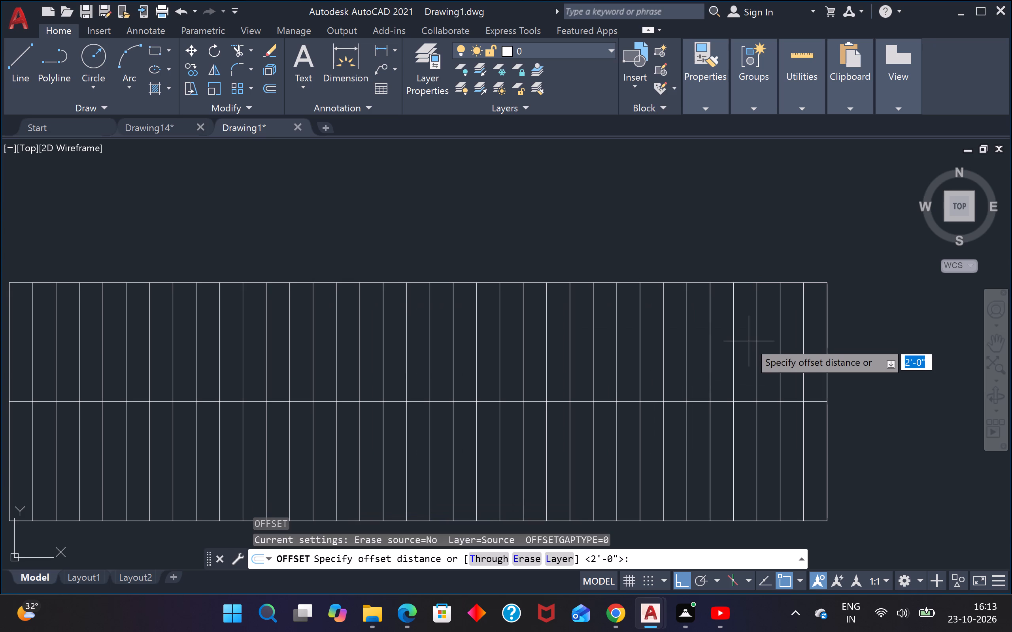
{"action": "type", "text": "2\""}
{"action": "key", "text": "Return"}
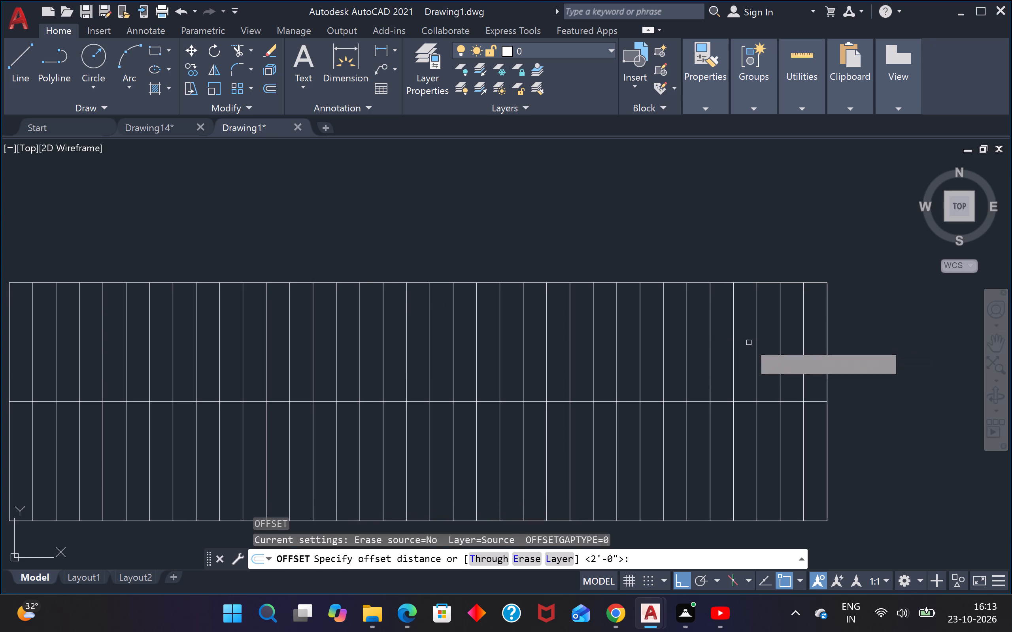
{"action": "scroll", "coordinate": [720, 288], "scroll_direction": "up", "scroll_amount": 3}
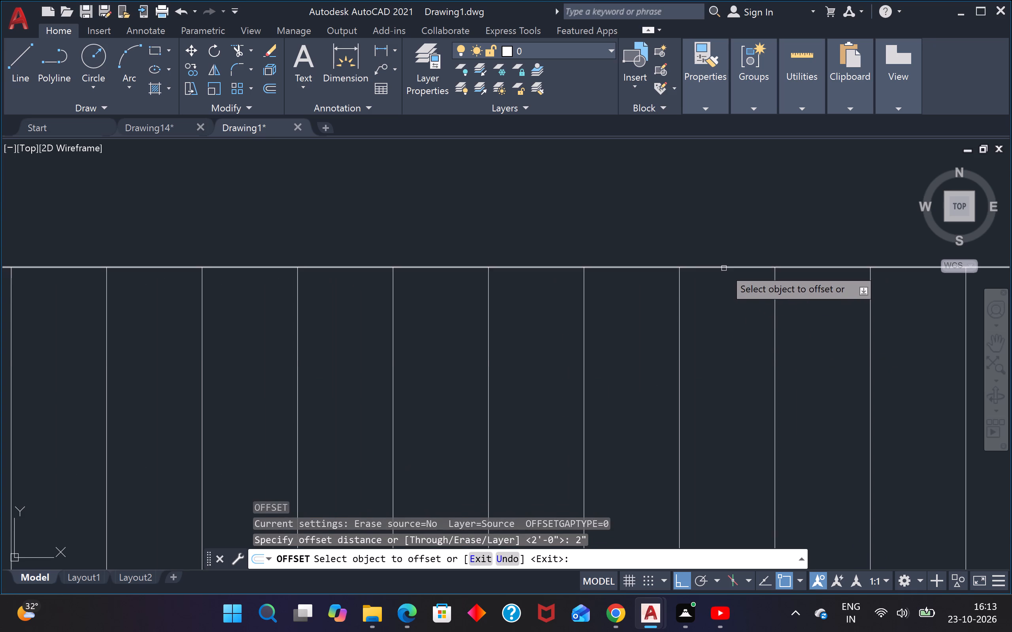
{"action": "left_click", "coordinate": [723, 267]}
{"action": "left_click", "coordinate": [718, 293]}
{"action": "scroll", "coordinate": [721, 293], "scroll_direction": "down", "scroll_amount": 5}
{"action": "scroll", "coordinate": [727, 367], "scroll_direction": "up", "scroll_amount": 3}
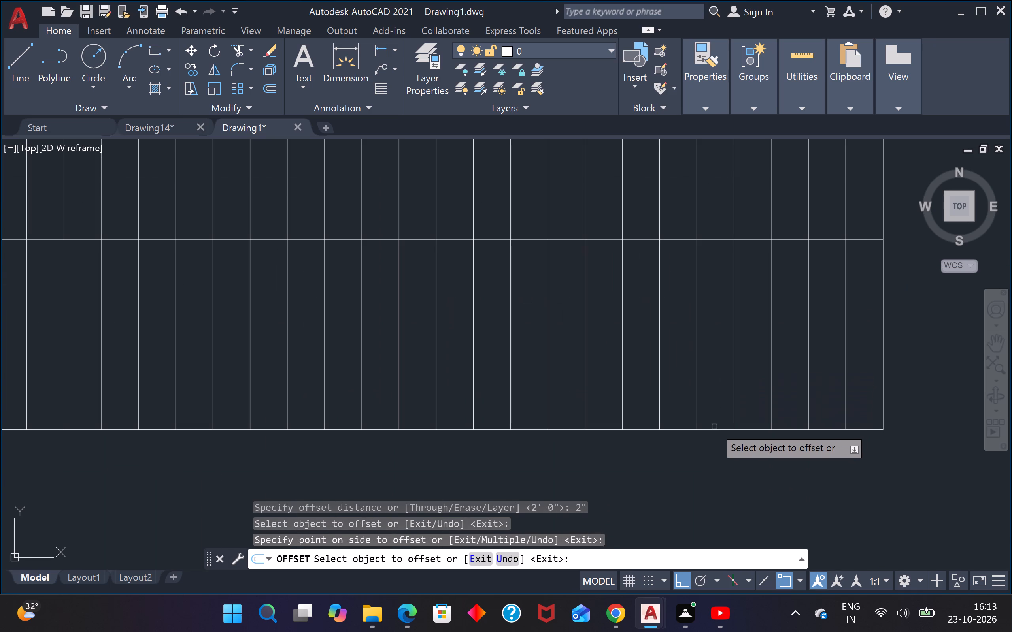
{"action": "left_click", "coordinate": [717, 431]}
{"action": "left_click", "coordinate": [727, 393]}
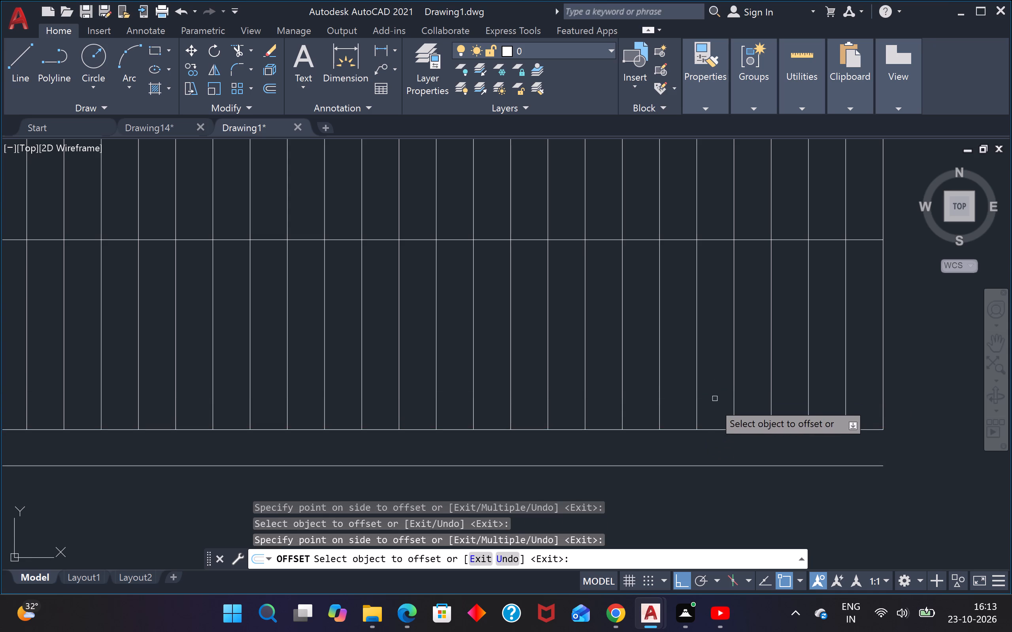
{"action": "left_click", "coordinate": [712, 428]}
{"action": "left_click", "coordinate": [717, 361]}
{"action": "key", "text": "Escape"}
{"action": "key", "text": "Escape"}
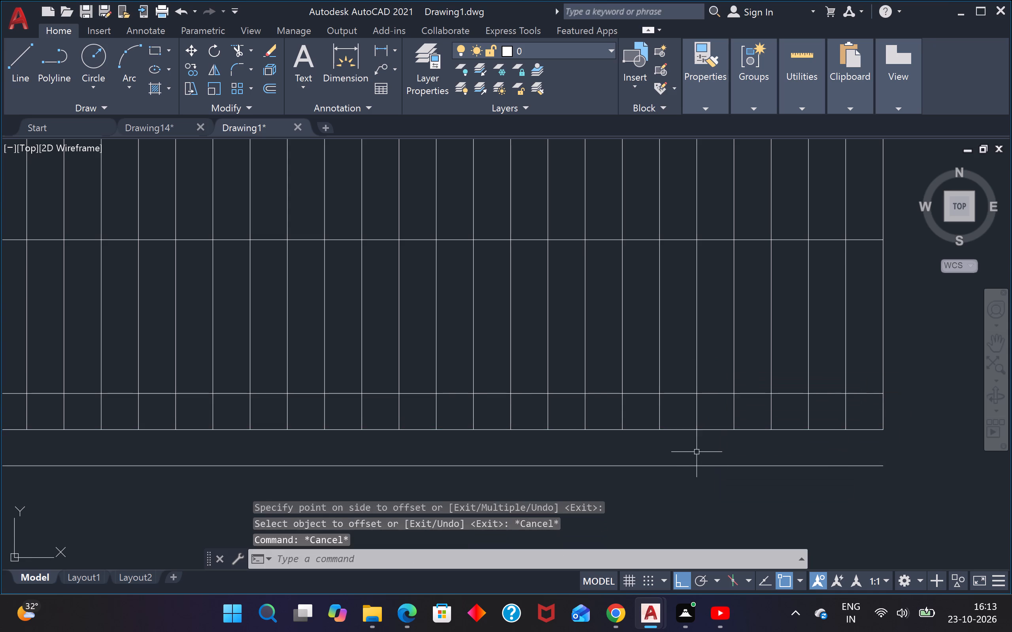
Erase the stray offset line below the rectangle.
{"action": "left_click_drag", "start_coordinate": [697, 451], "coordinate": [683, 468]}
{"action": "left_click", "coordinate": [661, 498]}
{"action": "key", "text": "Delete"}
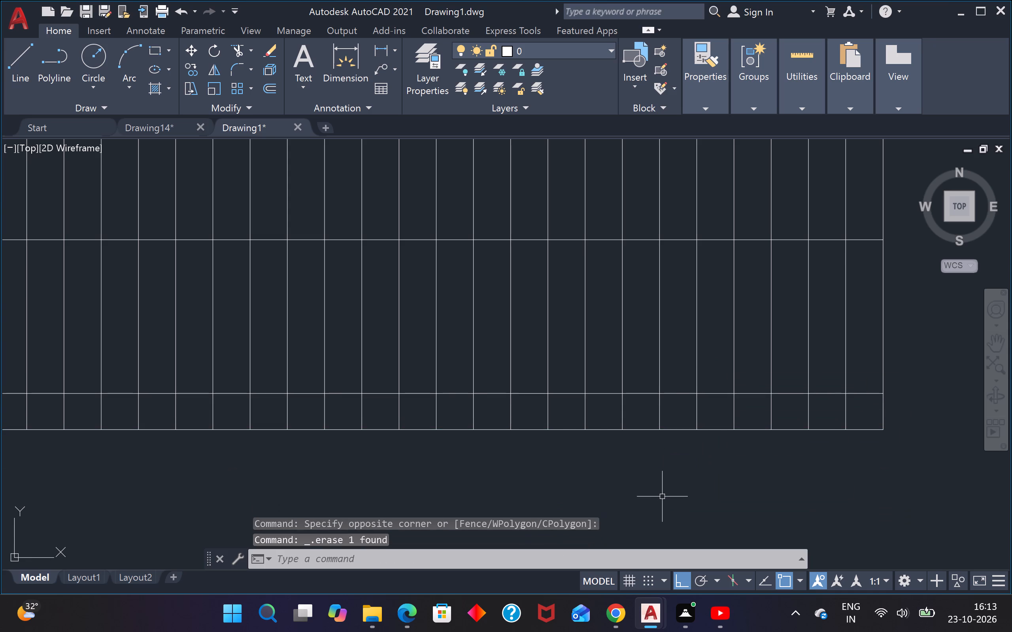
Trim all inner vertical lines between the lower offset line and the rectangle's lower side.
{"action": "type", "text": "tr"}
{"action": "key", "text": "space"}
{"action": "left_click", "coordinate": [865, 414]}
{"action": "scroll", "coordinate": [844, 415], "scroll_direction": "down", "scroll_amount": 2}
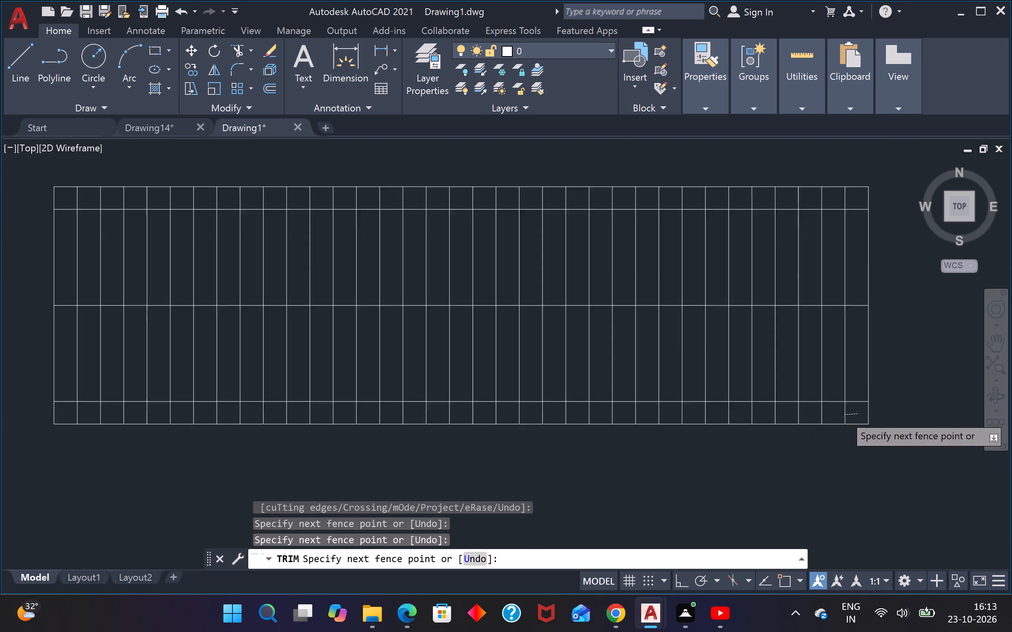
{"action": "scroll", "coordinate": [837, 416], "scroll_direction": "down", "scroll_amount": 1}
{"action": "scroll", "coordinate": [548, 421], "scroll_direction": "up", "scroll_amount": 3}
{"action": "left_click", "coordinate": [518, 403]}
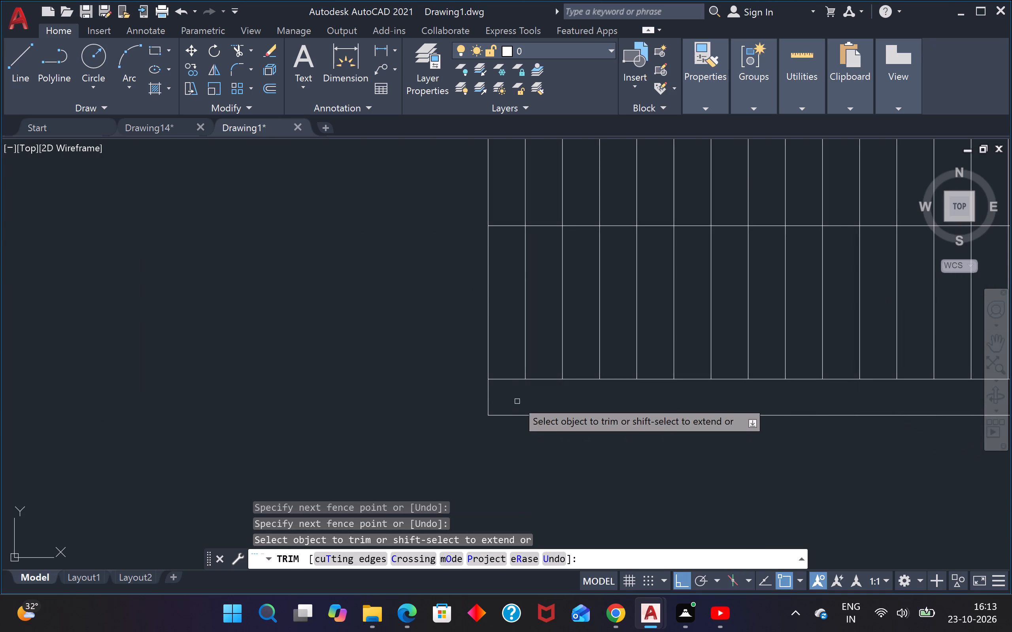
Trim the left ends of both offset lines back to the first inner vertical line.
{"action": "left_click", "coordinate": [515, 395]}
{"action": "left_click", "coordinate": [515, 364]}
{"action": "scroll", "coordinate": [508, 363], "scroll_direction": "down", "scroll_amount": 2}
{"action": "scroll", "coordinate": [492, 225], "scroll_direction": "up", "scroll_amount": 3}
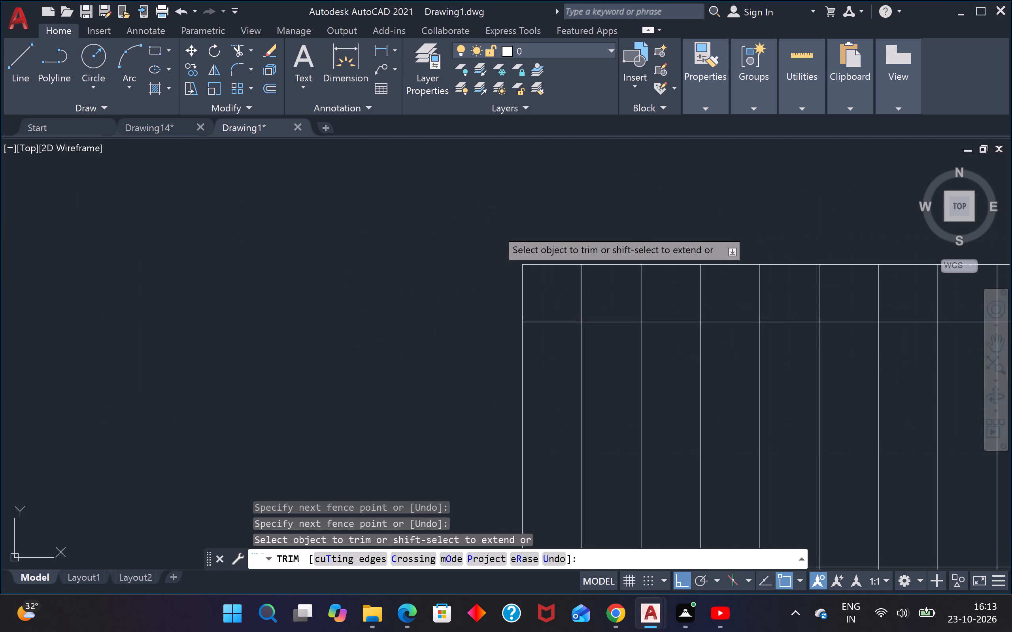
{"action": "left_click", "coordinate": [544, 295]}
{"action": "left_click", "coordinate": [544, 335]}
Trim all inner vertical lines between the upper offset line and the rectangle's upper side.
{"action": "left_click", "coordinate": [554, 284]}
{"action": "scroll", "coordinate": [571, 281], "scroll_direction": "down", "scroll_amount": 4}
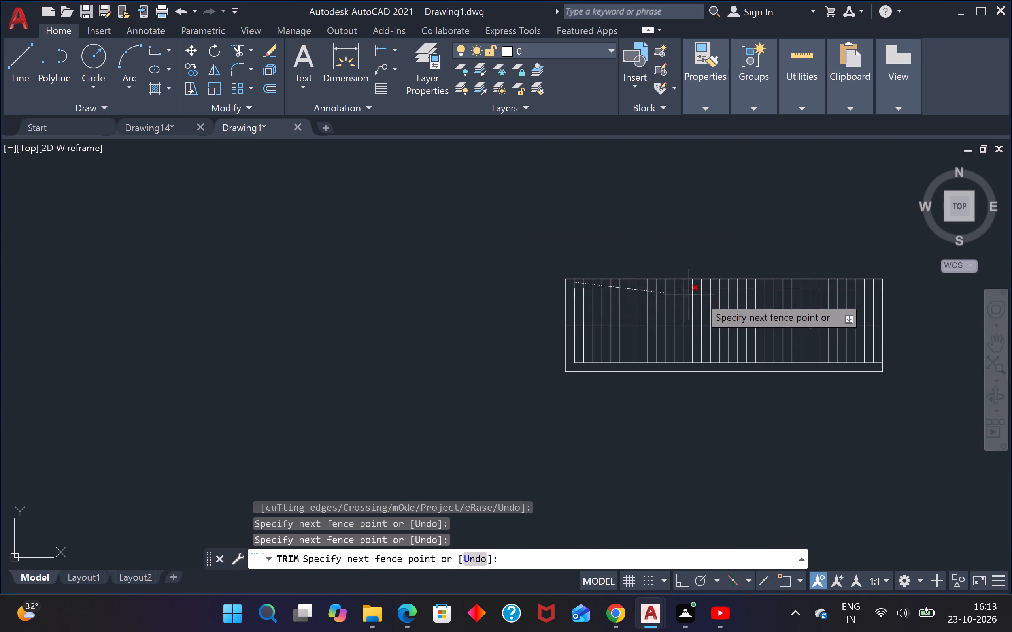
{"action": "scroll", "coordinate": [879, 286], "scroll_direction": "up", "scroll_amount": 3}
{"action": "double_click", "coordinate": [878, 280]}
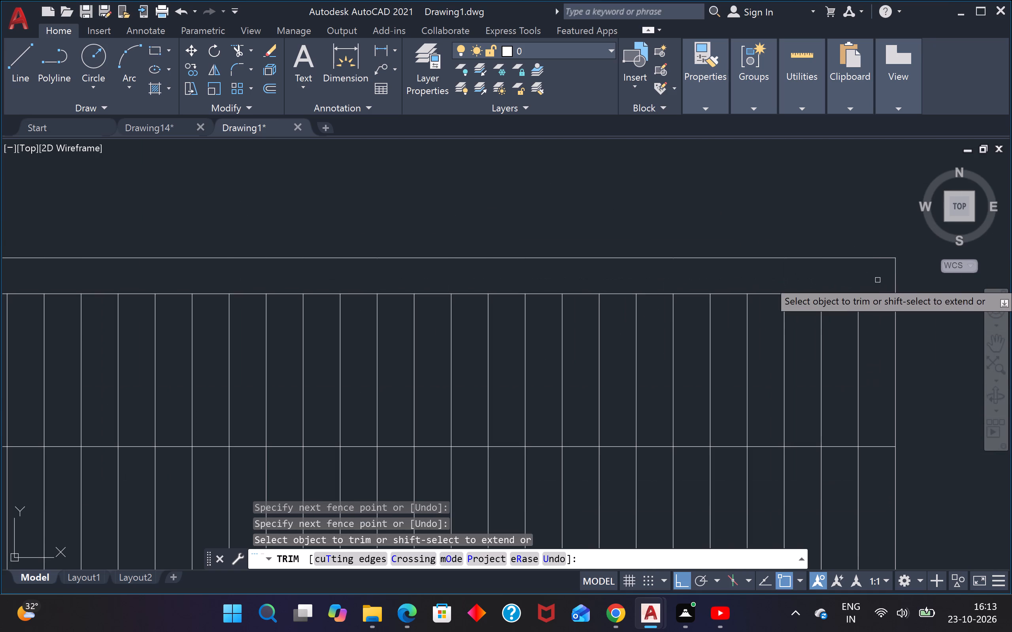
Trim the right ends of both offset lines back to the last inner vertical line.
{"action": "left_click", "coordinate": [880, 311]}
{"action": "left_click", "coordinate": [878, 281]}
{"action": "scroll", "coordinate": [878, 281], "scroll_direction": "down", "scroll_amount": 4}
{"action": "scroll", "coordinate": [873, 356], "scroll_direction": "up", "scroll_amount": 2}
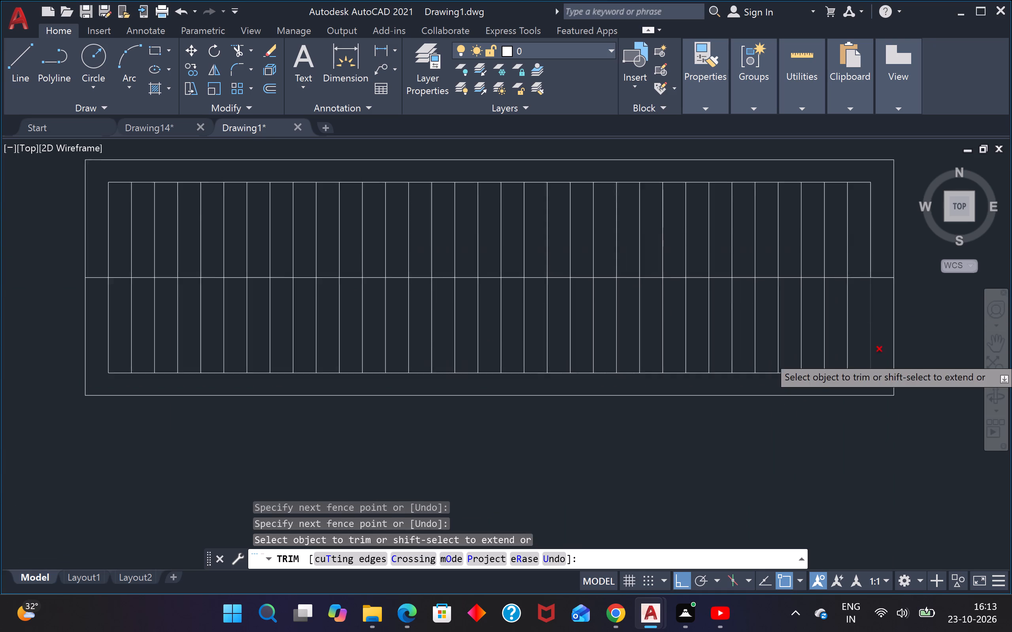
{"action": "scroll", "coordinate": [873, 356], "scroll_direction": "up", "scroll_amount": 1}
{"action": "left_click_drag", "start_coordinate": [885, 361], "coordinate": [887, 367]}
{"action": "left_click", "coordinate": [886, 387]}
{"action": "key", "text": "Escape"}
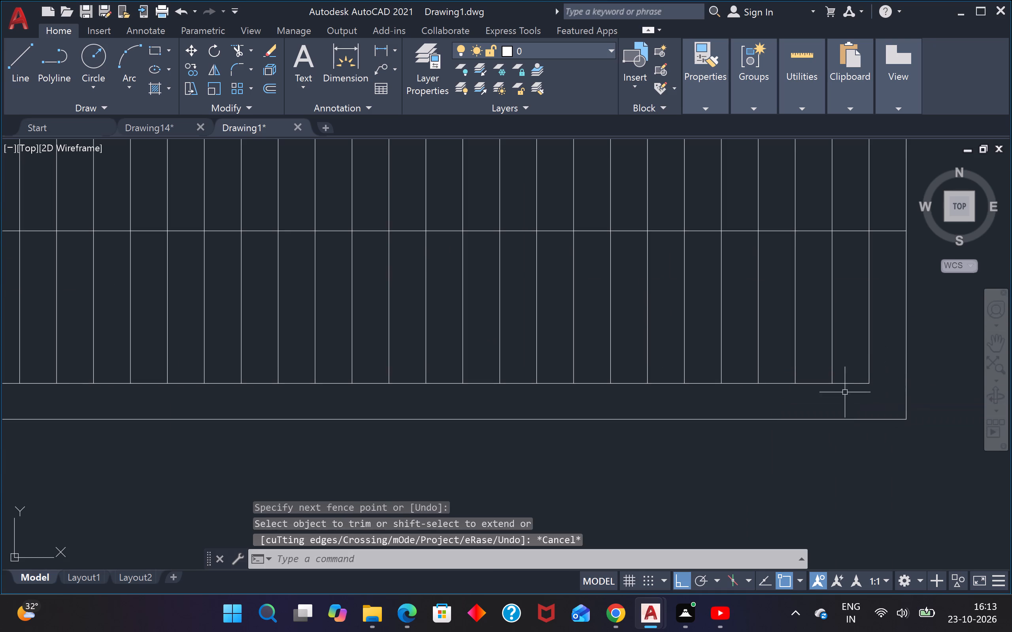
Erase the lower and upper horizontal offset lines inside the rectangle.
{"action": "left_click", "coordinate": [845, 380]}
{"action": "left_click", "coordinate": [842, 392]}
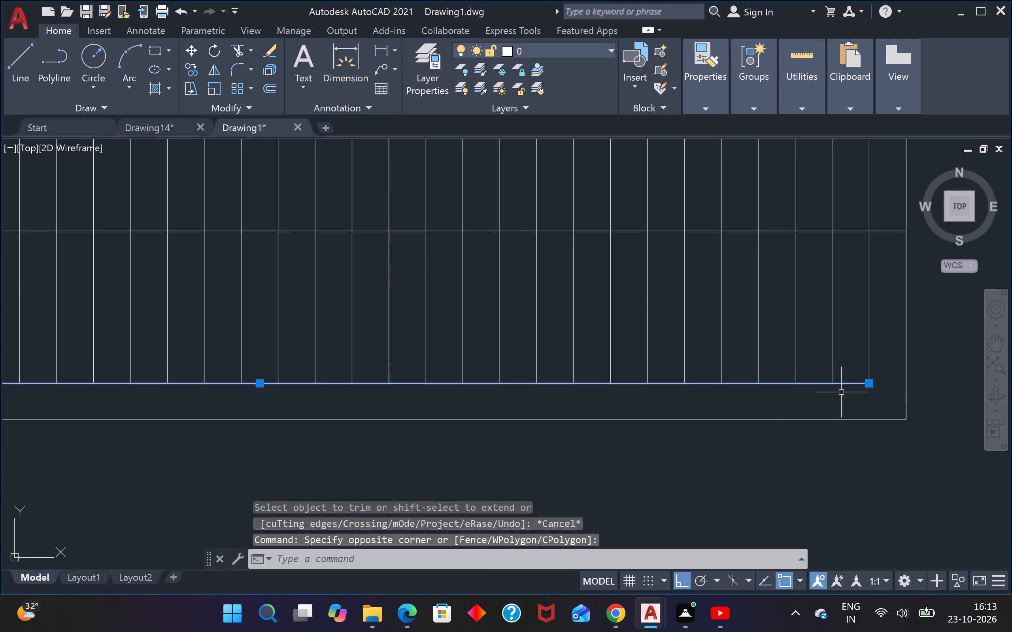
{"action": "key", "text": "Delete"}
{"action": "scroll", "coordinate": [840, 378], "scroll_direction": "down", "scroll_amount": 4}
{"action": "scroll", "coordinate": [812, 324], "scroll_direction": "up", "scroll_amount": 4}
{"action": "left_click_drag", "start_coordinate": [785, 362], "coordinate": [785, 366]}
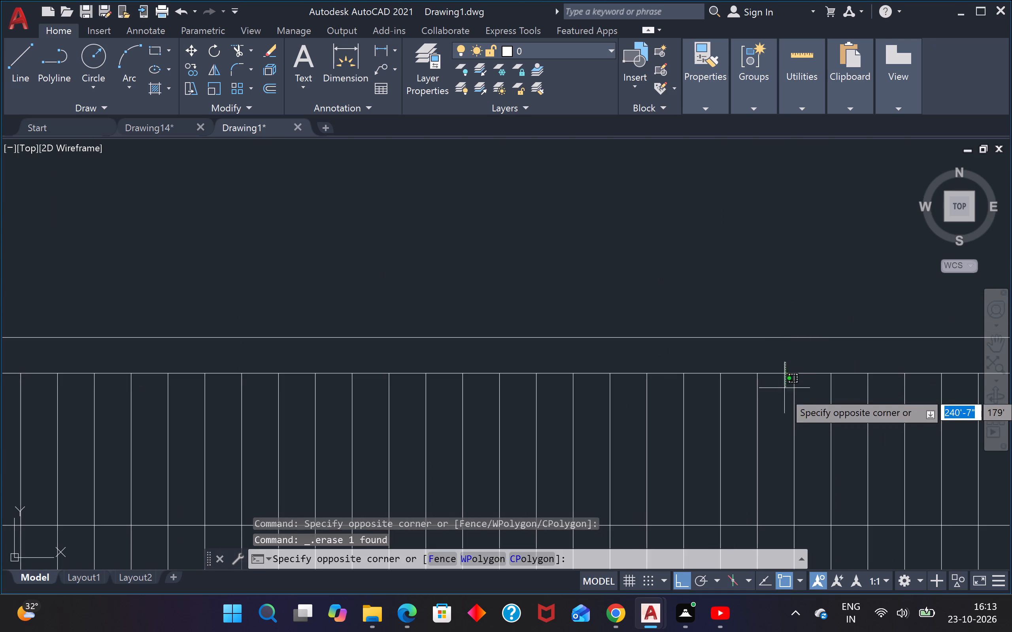
{"action": "left_click", "coordinate": [784, 391]}
{"action": "key", "text": "Delete"}
Erase the outermost inner vertical line at the right end and at the left end of the rectangle.
{"action": "scroll", "coordinate": [802, 372], "scroll_direction": "down", "scroll_amount": 4}
{"action": "scroll", "coordinate": [837, 388], "scroll_direction": "up", "scroll_amount": 3}
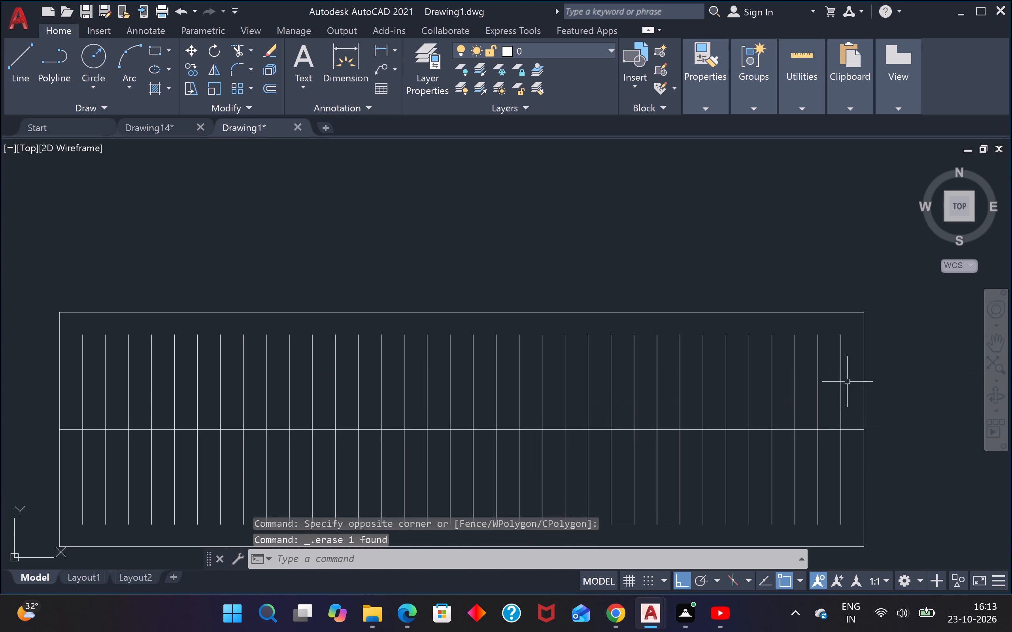
{"action": "left_click", "coordinate": [847, 382]}
{"action": "left_click", "coordinate": [836, 383]}
{"action": "key", "text": "Delete"}
{"action": "scroll", "coordinate": [671, 396], "scroll_direction": "down", "scroll_amount": 3}
{"action": "scroll", "coordinate": [505, 399], "scroll_direction": "up", "scroll_amount": 2}
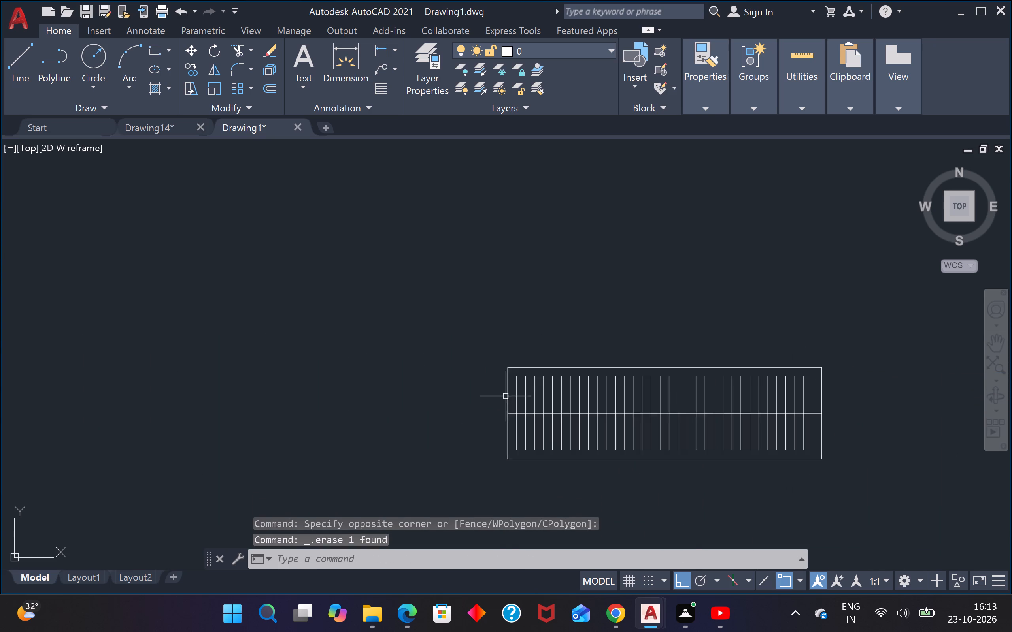
{"action": "scroll", "coordinate": [506, 396], "scroll_direction": "up", "scroll_amount": 2}
{"action": "left_click", "coordinate": [563, 363]}
{"action": "left_click", "coordinate": [541, 369]}
{"action": "key", "text": "Delete"}
{"action": "scroll", "coordinate": [573, 350], "scroll_direction": "down", "scroll_amount": 4}
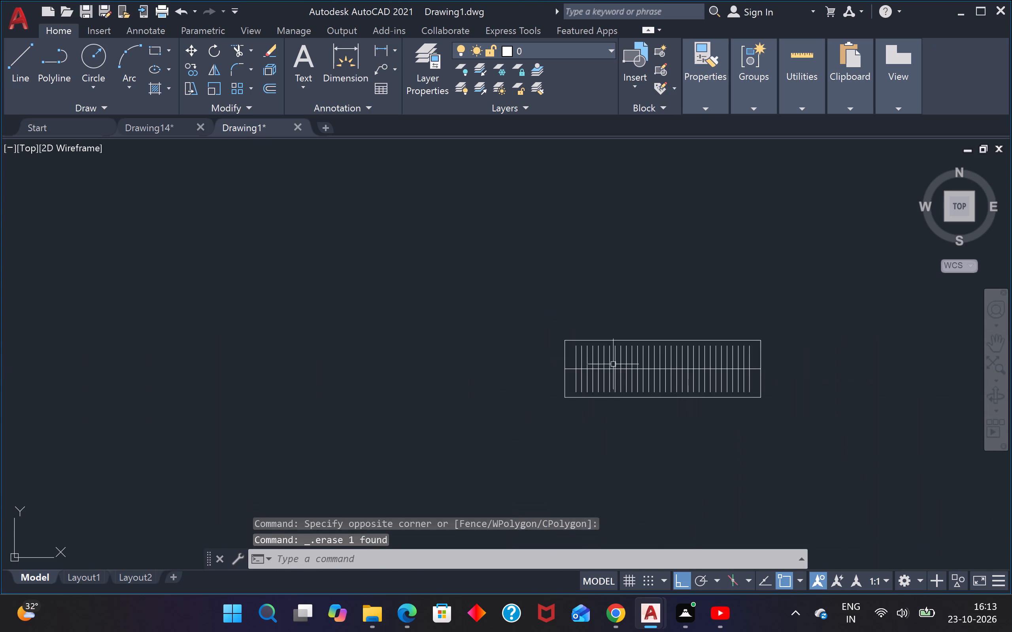
Draw a diagonal line from the top of the first inner vertical line to the bottom of the second.
{"action": "scroll", "coordinate": [657, 357], "scroll_direction": "up", "scroll_amount": 1}
{"action": "key", "text": "l"}
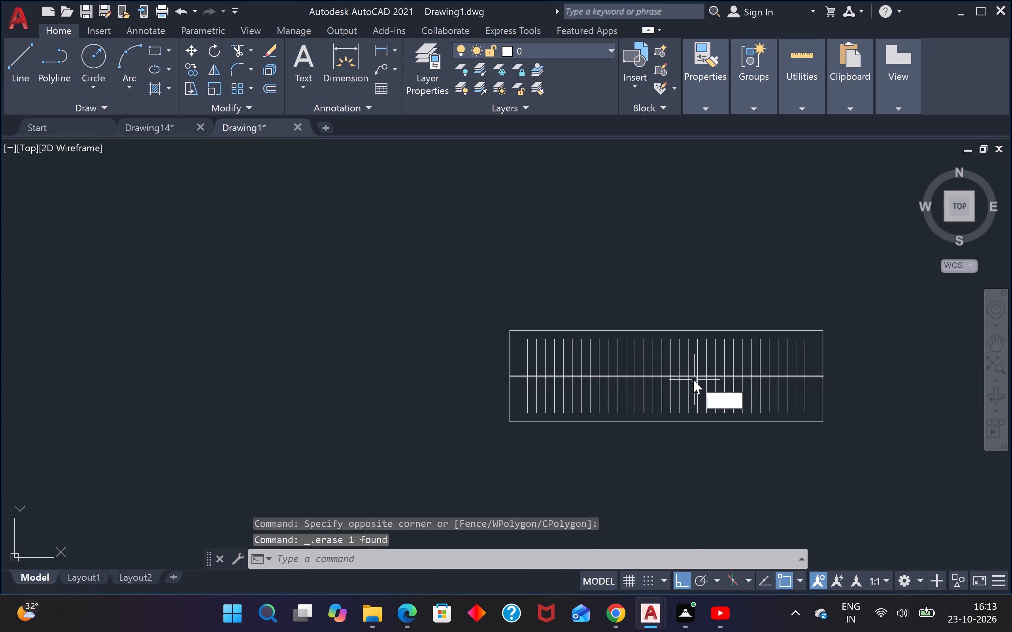
{"action": "key", "text": "space"}
{"action": "scroll", "coordinate": [505, 332], "scroll_direction": "up", "scroll_amount": 2}
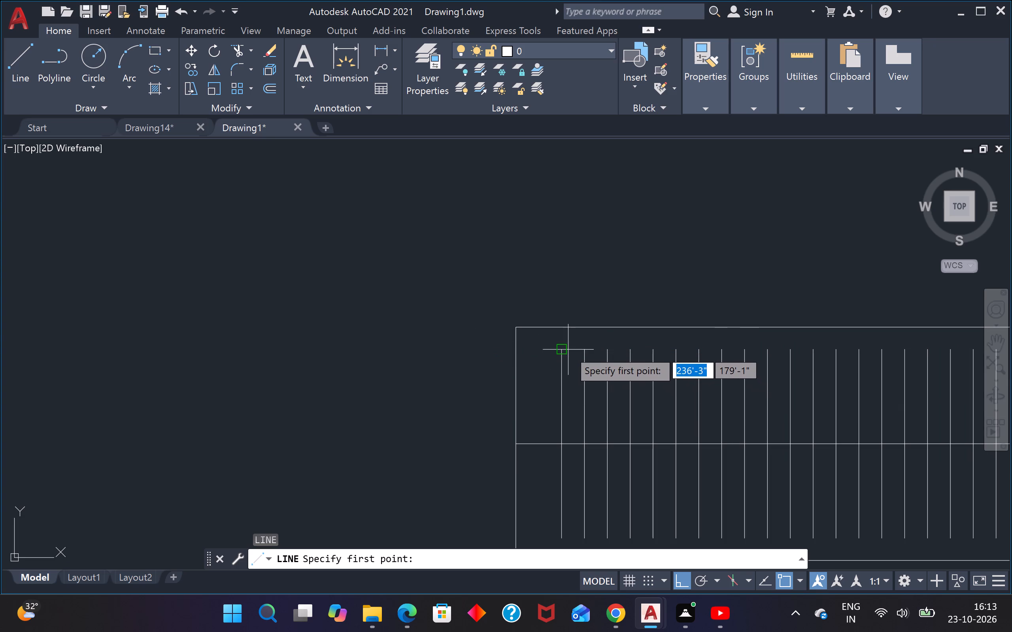
{"action": "left_click", "coordinate": [564, 348]}
{"action": "scroll", "coordinate": [584, 474], "scroll_direction": "down", "scroll_amount": 3}
{"action": "scroll", "coordinate": [583, 490], "scroll_direction": "up", "scroll_amount": 3}
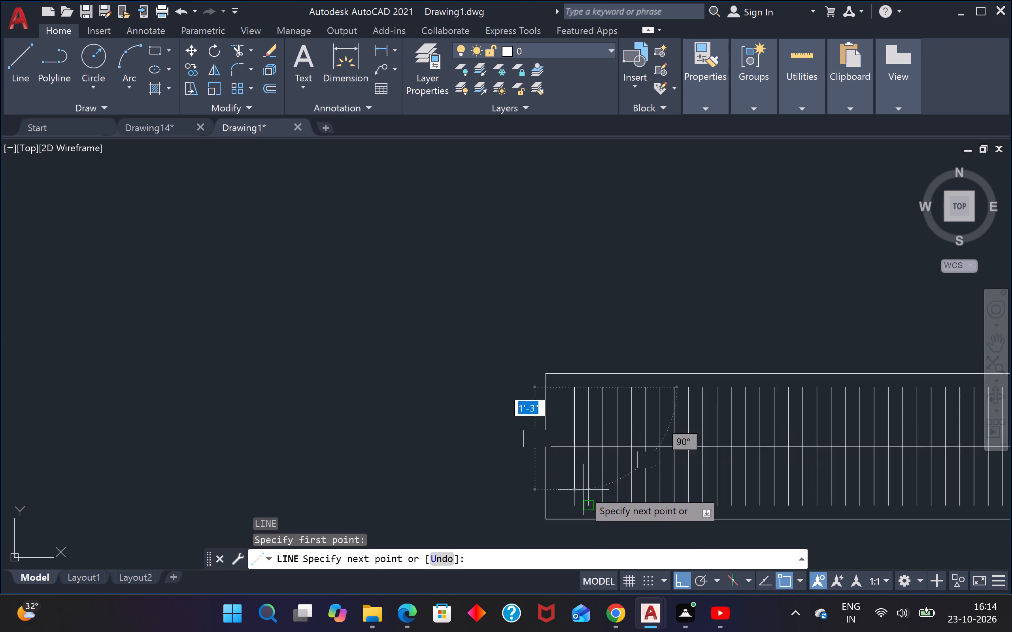
{"action": "left_click", "coordinate": [592, 513]}
{"action": "key", "text": "Escape"}
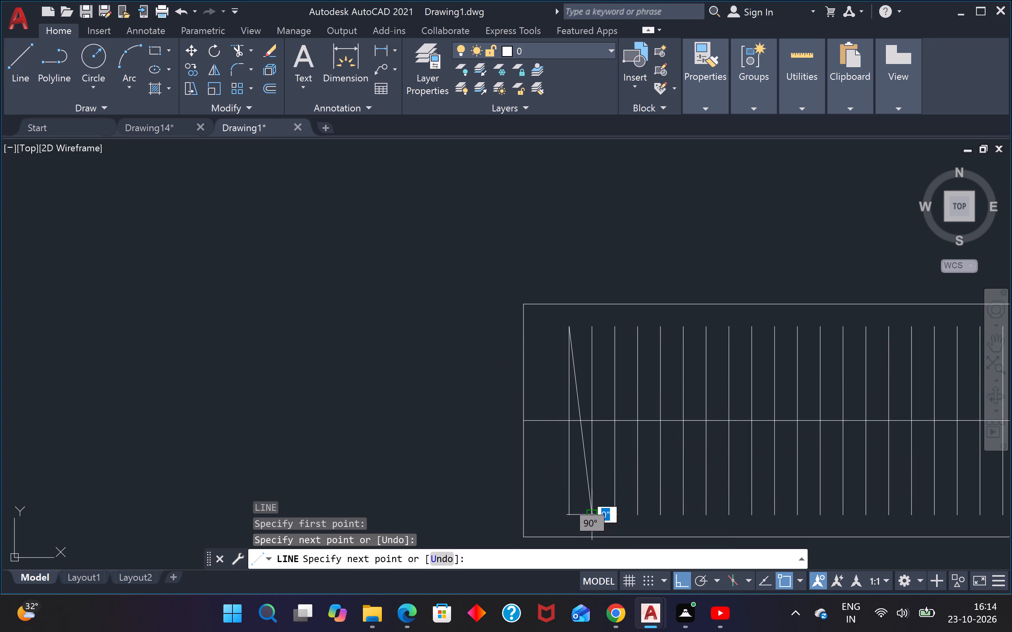
Draw diagonal lines from the tops of the 9th and 15th vertical lines to the bottoms of the 10th and 16th.
{"action": "key", "text": "space"}
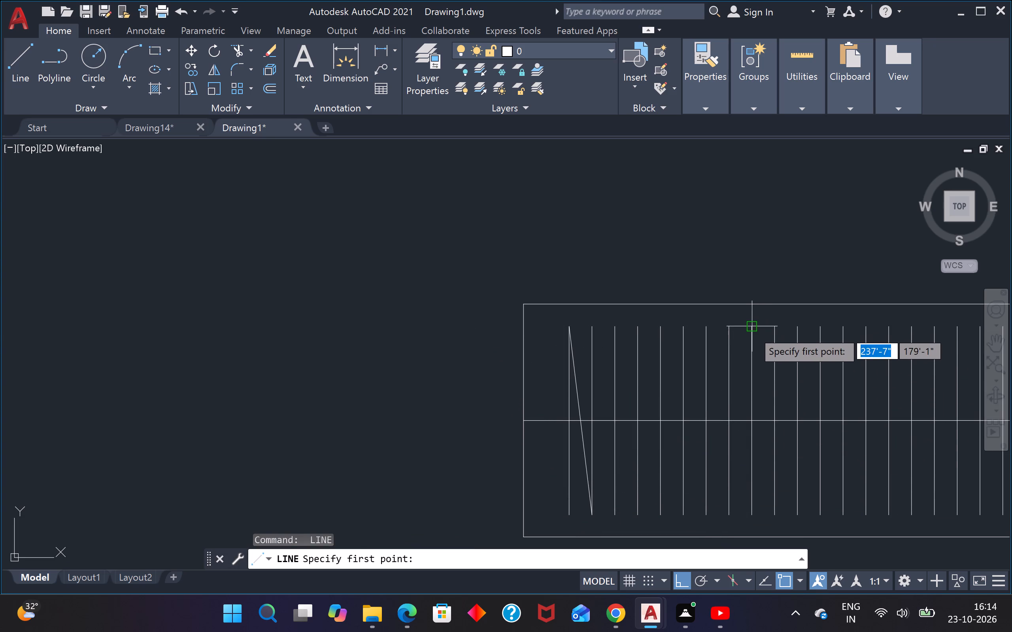
{"action": "left_click", "coordinate": [752, 330]}
{"action": "left_click", "coordinate": [771, 516]}
{"action": "key", "text": "Escape"}
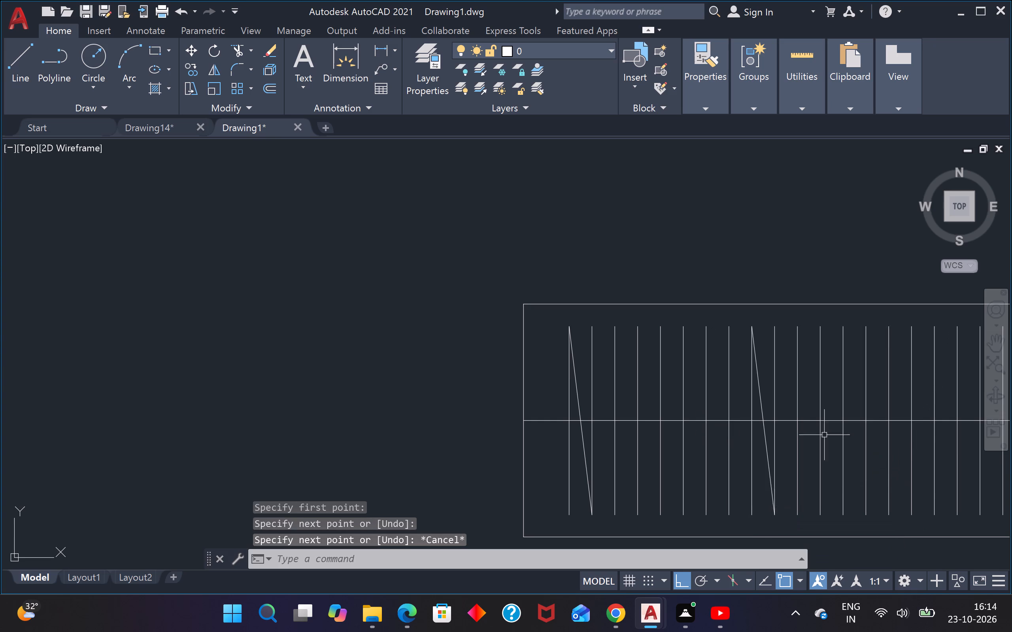
{"action": "scroll", "coordinate": [830, 425], "scroll_direction": "down", "scroll_amount": 3}
{"action": "scroll", "coordinate": [850, 425], "scroll_direction": "up", "scroll_amount": 3}
{"action": "key", "text": "space"}
{"action": "left_click", "coordinate": [823, 327]}
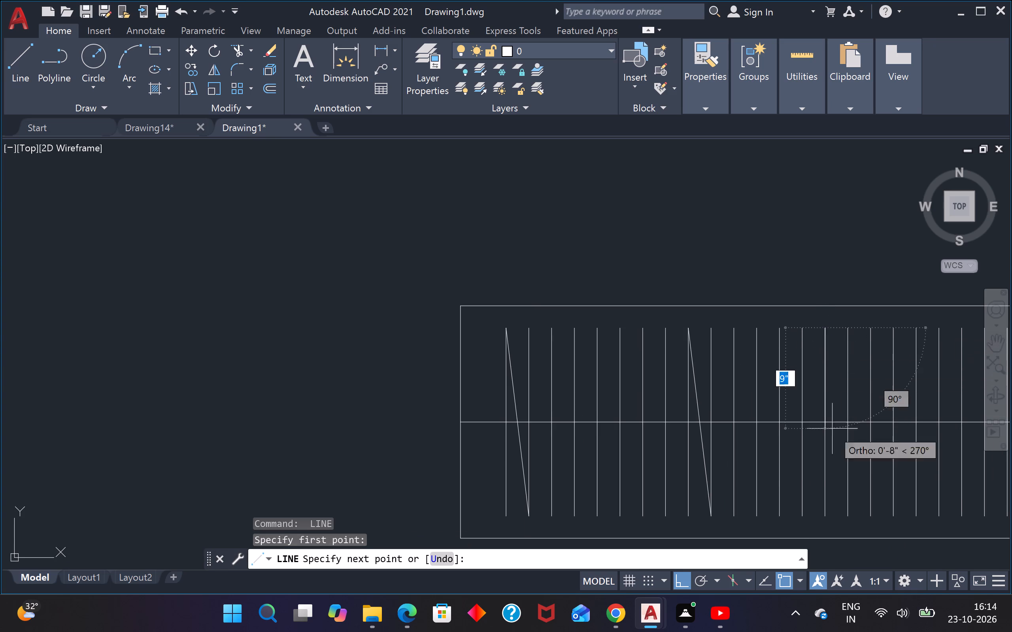
{"action": "left_click", "coordinate": [850, 516]}
{"action": "key", "text": "Escape"}
Draw a diagonal line from the top of the 23rd vertical line to the bottom of the 24th.
{"action": "scroll", "coordinate": [854, 503], "scroll_direction": "down", "scroll_amount": 4}
{"action": "scroll", "coordinate": [889, 480], "scroll_direction": "up", "scroll_amount": 3}
{"action": "key", "text": "space"}
{"action": "left_click", "coordinate": [842, 466]}
{"action": "scroll", "coordinate": [844, 468], "scroll_direction": "down", "scroll_amount": 4}
{"action": "scroll", "coordinate": [854, 504], "scroll_direction": "up", "scroll_amount": 5}
{"action": "scroll", "coordinate": [806, 462], "scroll_direction": "down", "scroll_amount": 2}
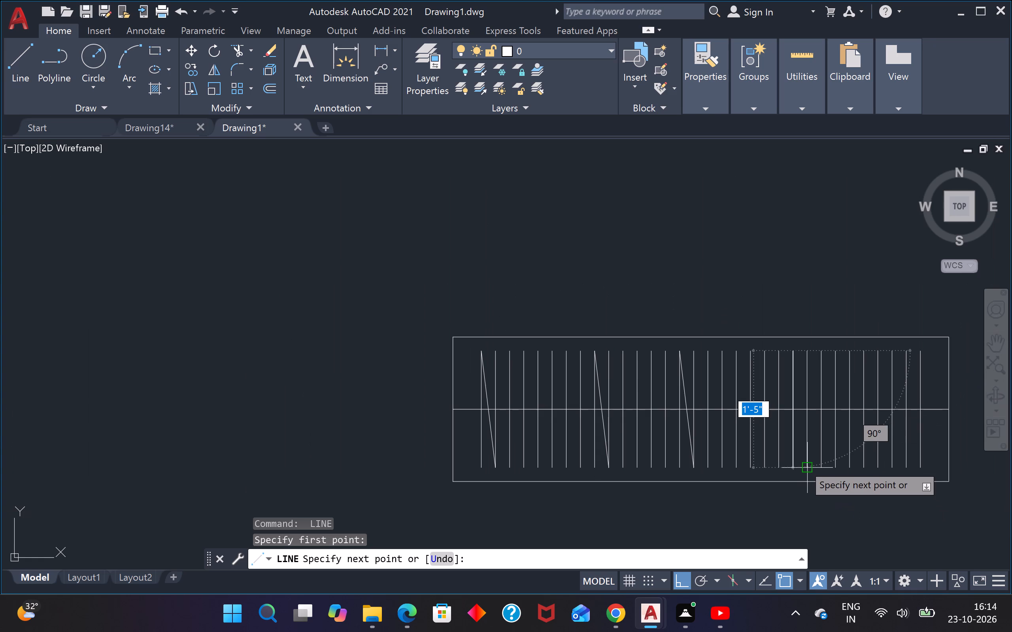
{"action": "scroll", "coordinate": [803, 464], "scroll_direction": "up", "scroll_amount": 3}
{"action": "left_click", "coordinate": [824, 482]}
{"action": "key", "text": "Escape"}
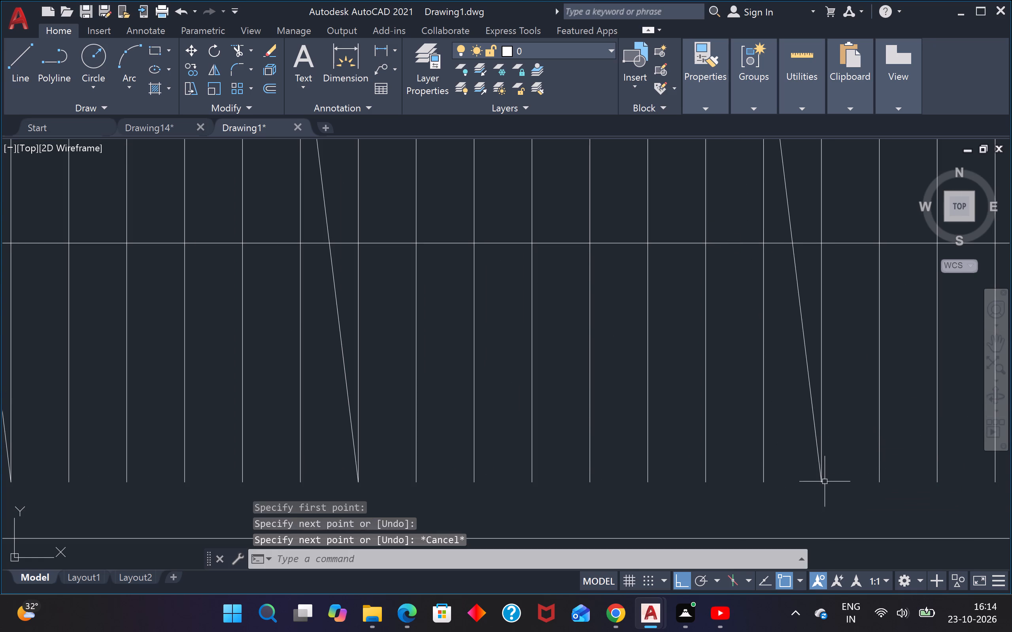
Draw a wider diagonal from the top of the 19th vertical line to the bottom of the 21st, spanning two gaps.
{"action": "key", "text": "space"}
{"action": "scroll", "coordinate": [723, 416], "scroll_direction": "down", "scroll_amount": 2}
{"action": "scroll", "coordinate": [642, 267], "scroll_direction": "up", "scroll_amount": 1}
{"action": "left_click", "coordinate": [645, 245]}
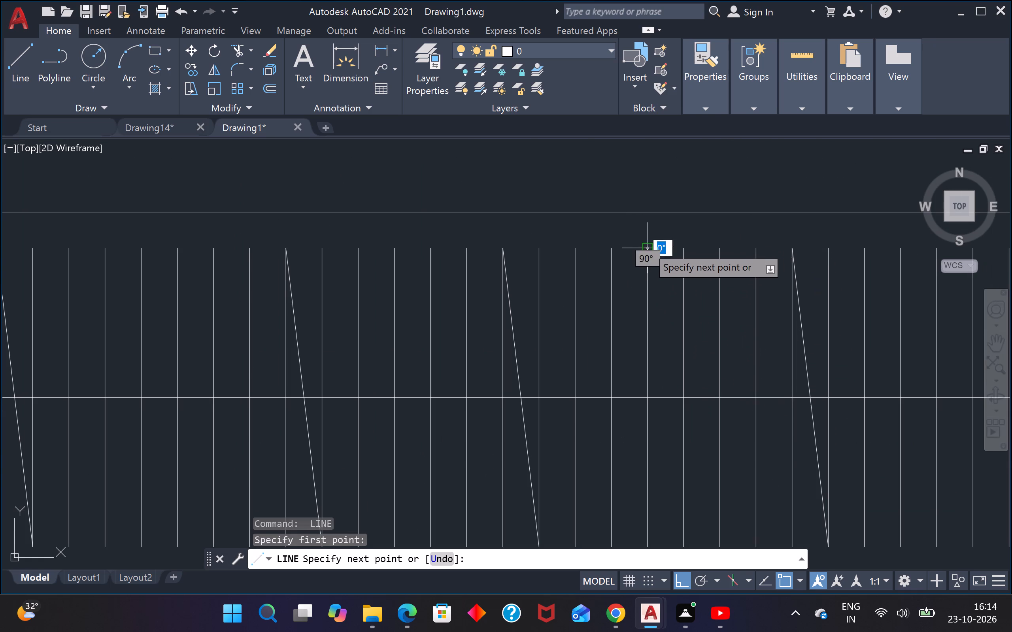
{"action": "scroll", "coordinate": [656, 256], "scroll_direction": "down", "scroll_amount": 4}
{"action": "scroll", "coordinate": [672, 337], "scroll_direction": "up", "scroll_amount": 4}
{"action": "left_click", "coordinate": [674, 308]}
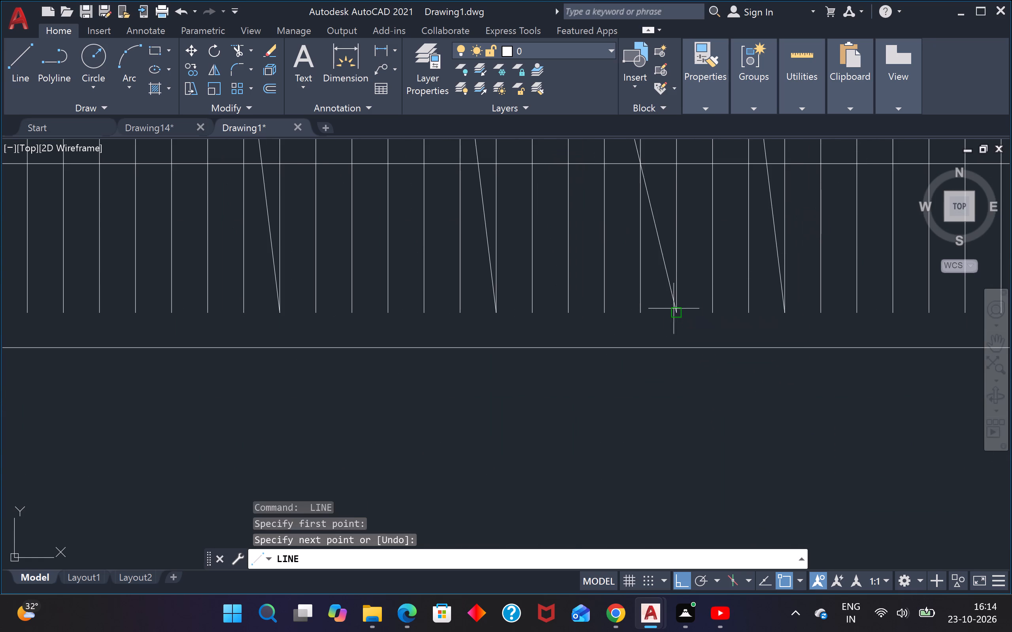
{"action": "key", "text": "Escape"}
Erase the vertical line that crosses the wider diagonal.
{"action": "scroll", "coordinate": [674, 308], "scroll_direction": "down", "scroll_amount": 4}
{"action": "scroll", "coordinate": [668, 292], "scroll_direction": "up", "scroll_amount": 4}
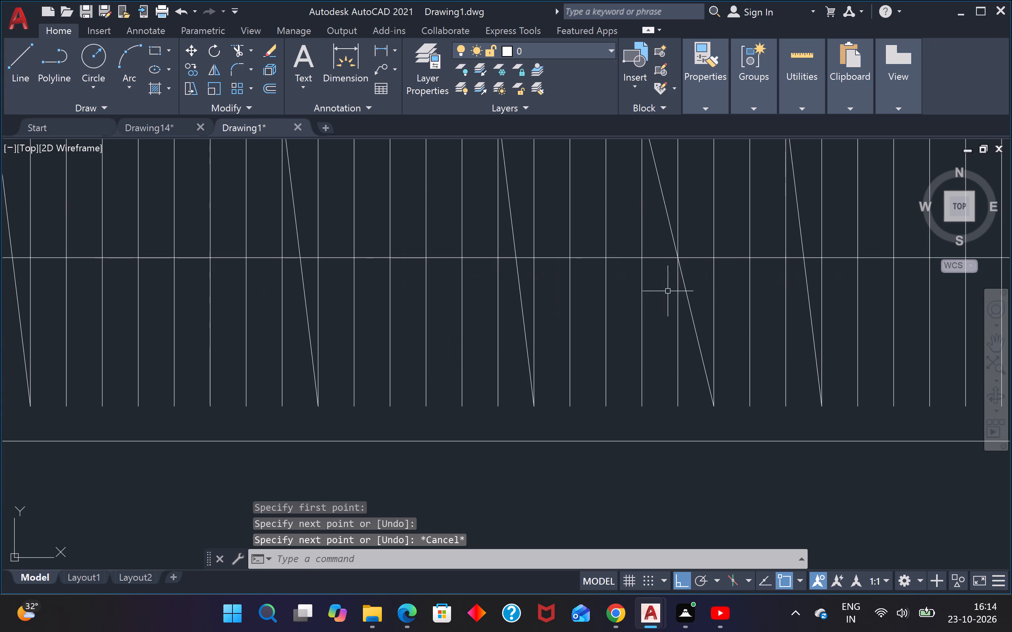
{"action": "left_click", "coordinate": [676, 303]}
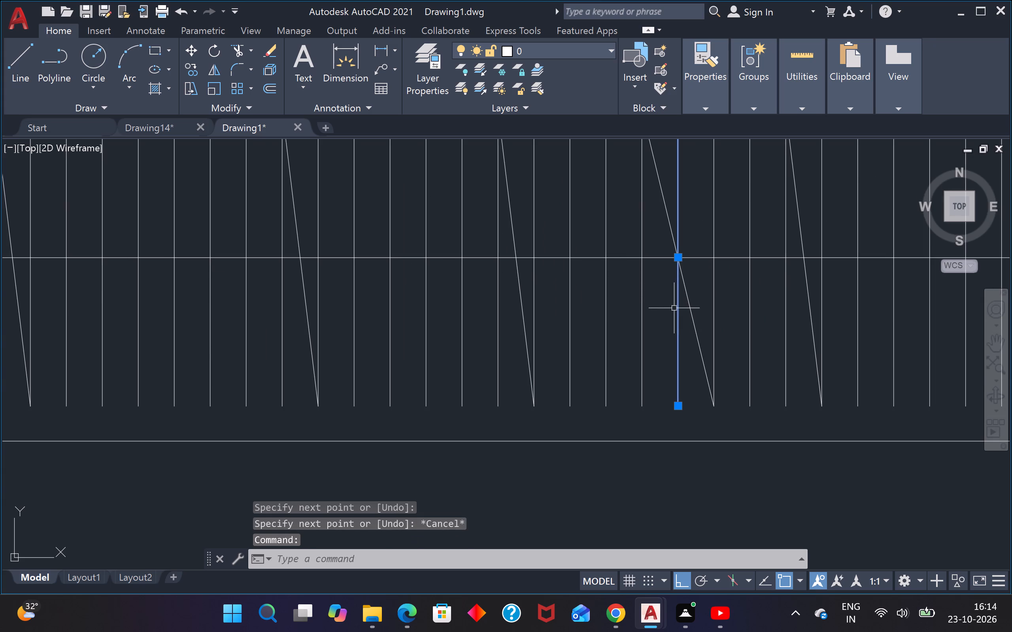
{"action": "key", "text": "Delete"}
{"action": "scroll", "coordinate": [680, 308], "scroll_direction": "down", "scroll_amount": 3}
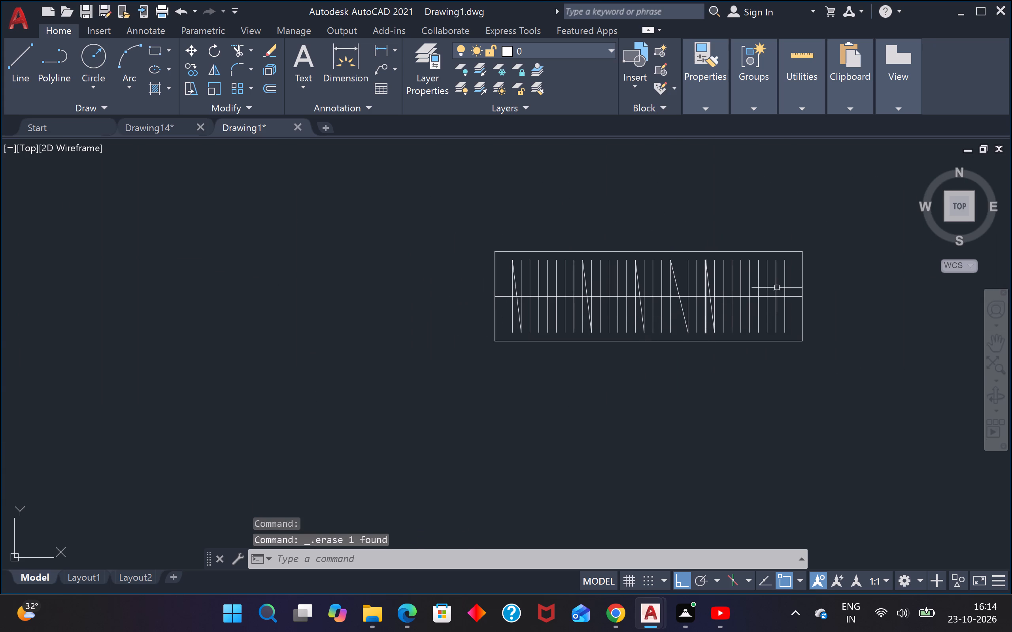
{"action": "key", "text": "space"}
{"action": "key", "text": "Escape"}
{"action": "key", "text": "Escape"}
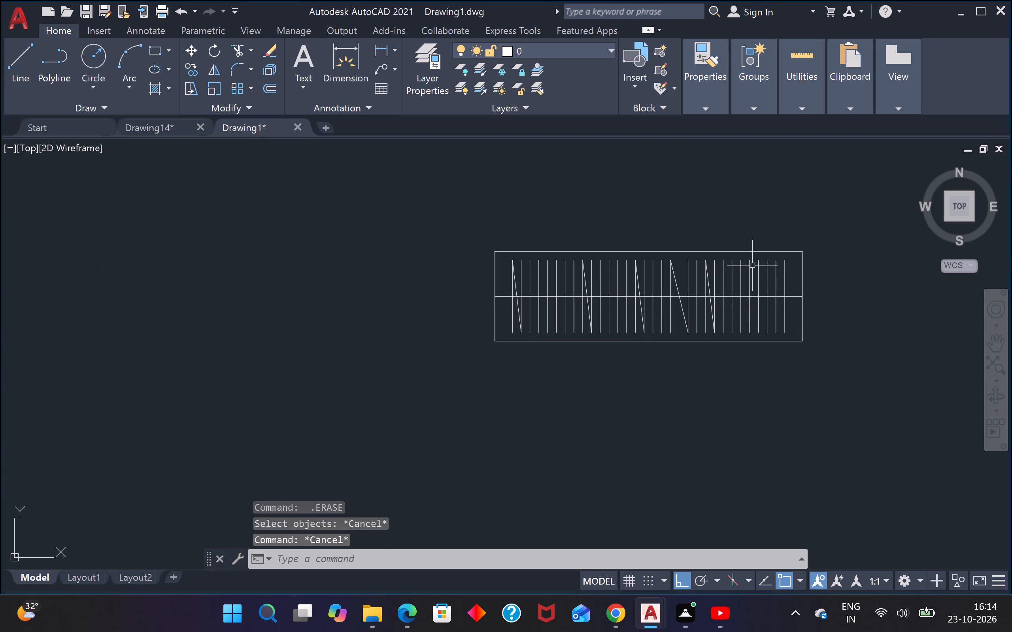
Draw two more one-gap diagonals near the rectangle's right end, starting at the tops of the fifth-last and third-last vertical lines.
{"action": "key", "text": "l"}
{"action": "key", "text": "space"}
{"action": "scroll", "coordinate": [747, 267], "scroll_direction": "up", "scroll_amount": 2}
{"action": "left_click", "coordinate": [757, 251]}
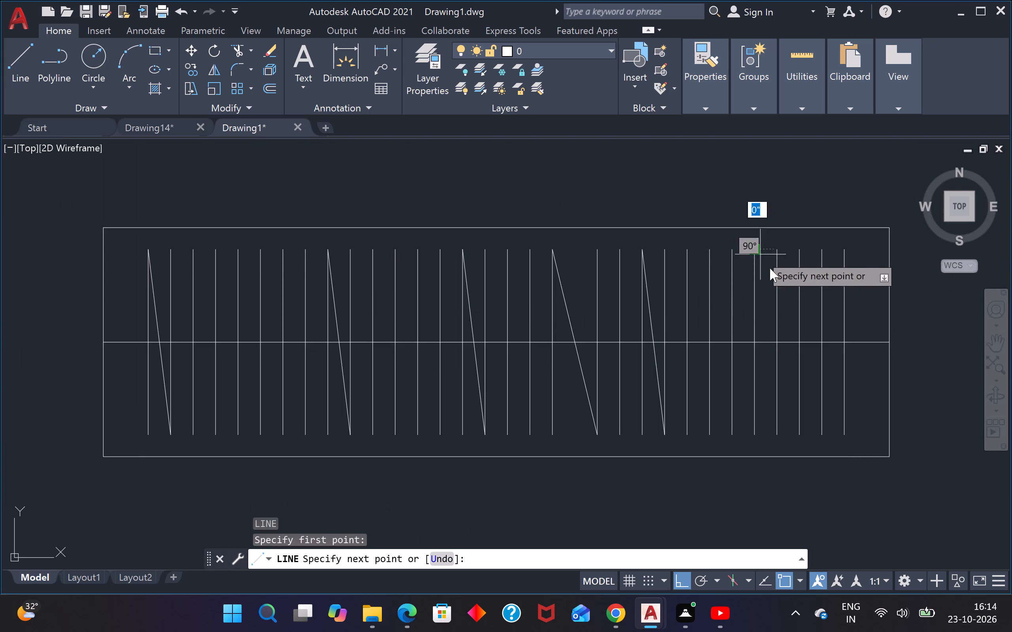
{"action": "left_click", "coordinate": [776, 439]}
{"action": "key", "text": "Escape"}
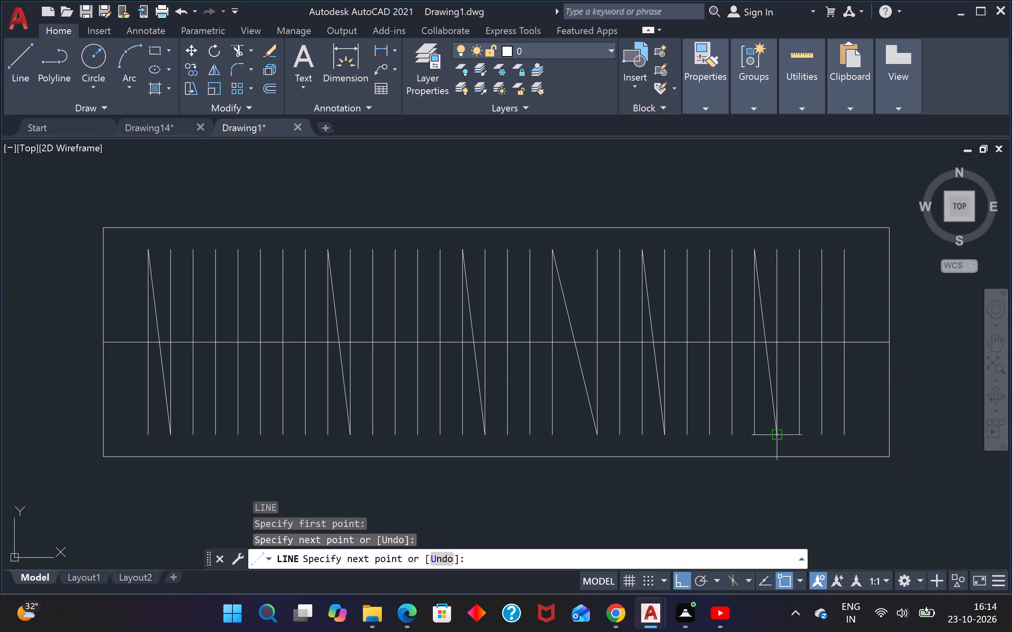
{"action": "key", "text": "space"}
{"action": "left_click", "coordinate": [802, 248]}
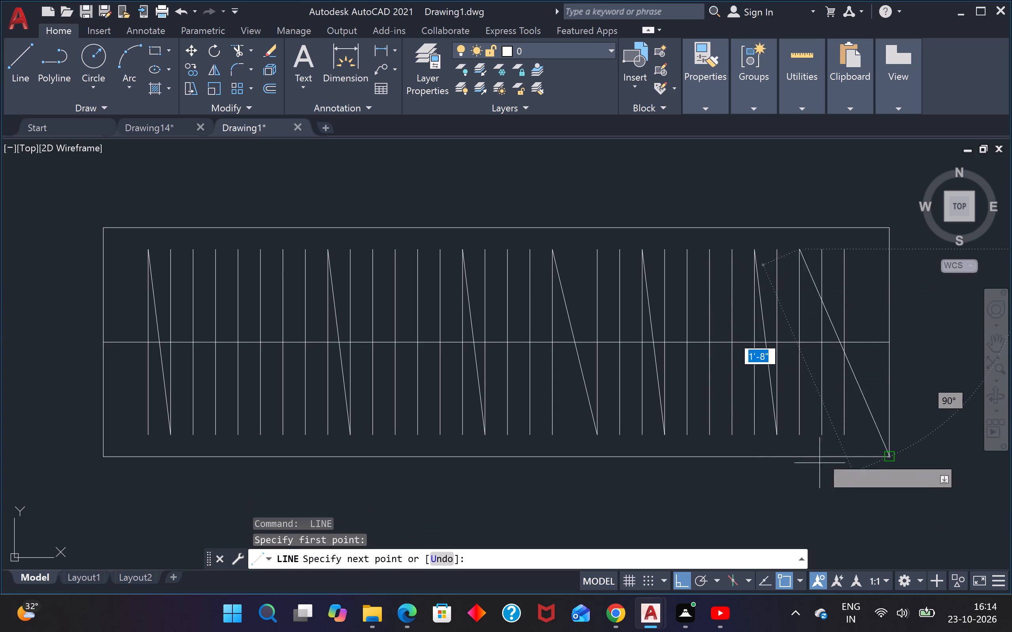
{"action": "left_click", "coordinate": [821, 438]}
{"action": "key", "text": "Escape"}
Copy the whole lined rectangle by its lower-left corner to the lower-left inside corner of the plan's upper-left room, with Ortho off.
{"action": "scroll", "coordinate": [822, 430], "scroll_direction": "down", "scroll_amount": 3}
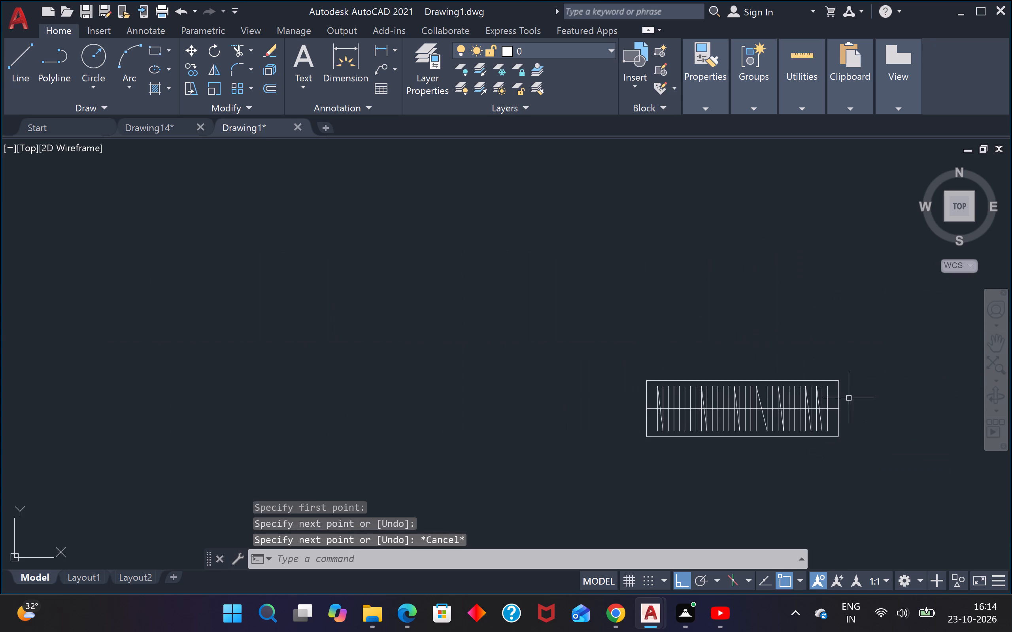
{"action": "left_click_drag", "start_coordinate": [867, 356], "coordinate": [854, 365]}
{"action": "left_click", "coordinate": [551, 489]}
{"action": "type", "text": "co"}
{"action": "key", "text": "Return"}
{"action": "left_click", "coordinate": [644, 435]}
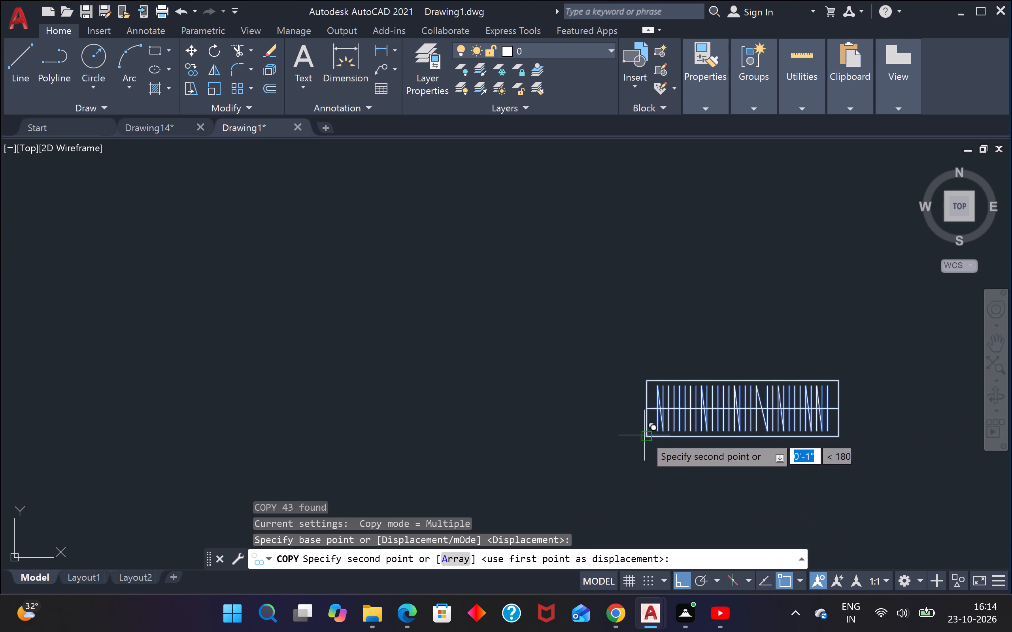
{"action": "scroll", "coordinate": [649, 431], "scroll_direction": "down", "scroll_amount": 5}
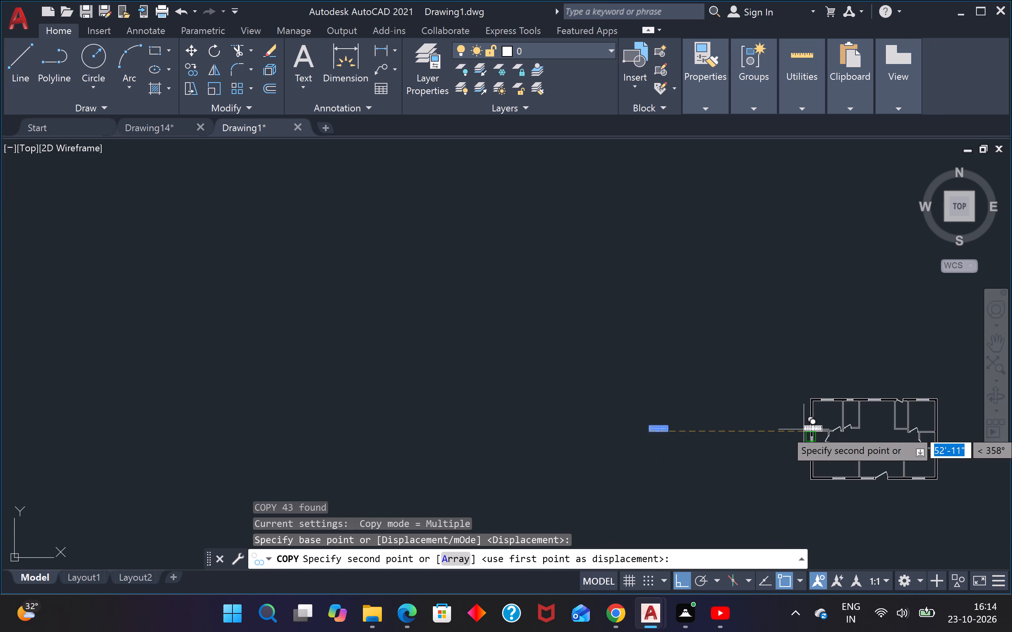
{"action": "key", "text": "F8"}
{"action": "scroll", "coordinate": [809, 431], "scroll_direction": "up", "scroll_amount": 5}
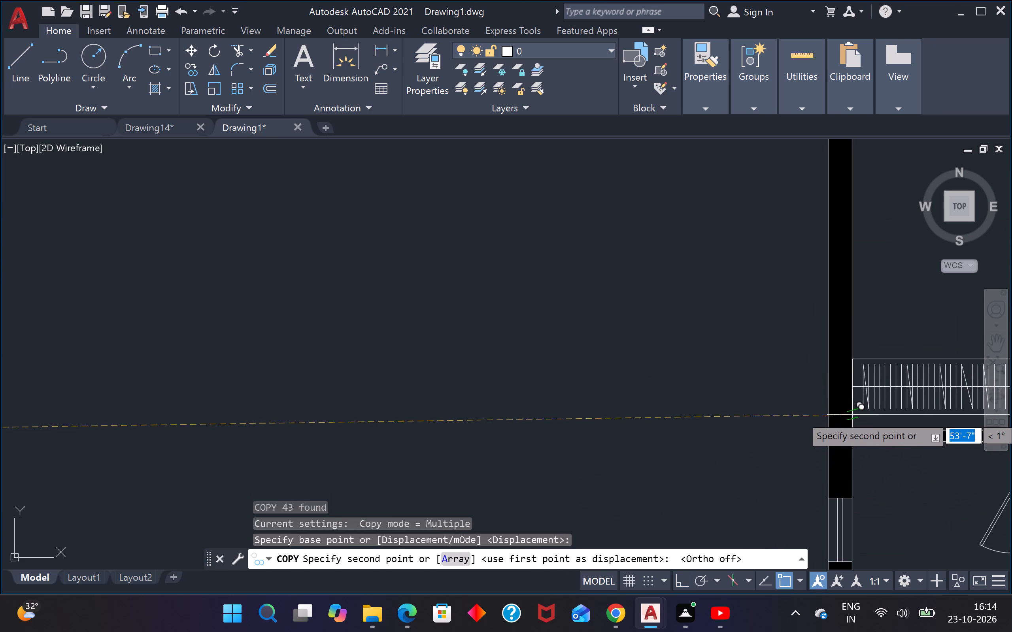
{"action": "scroll", "coordinate": [857, 431], "scroll_direction": "up", "scroll_amount": 3}
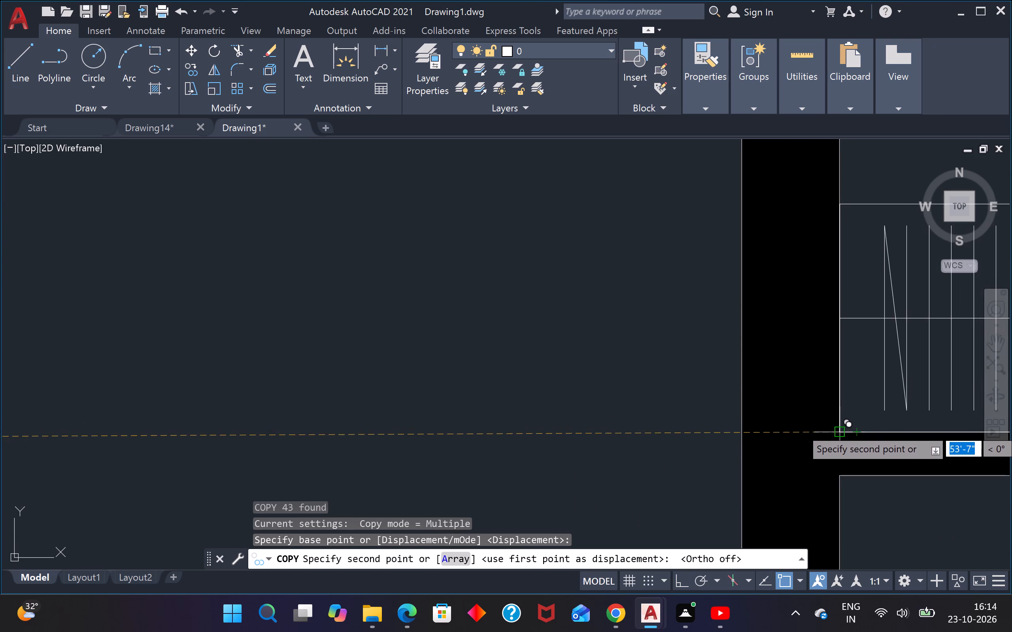
{"action": "left_click", "coordinate": [838, 428]}
{"action": "scroll", "coordinate": [838, 421], "scroll_direction": "down", "scroll_amount": 7}
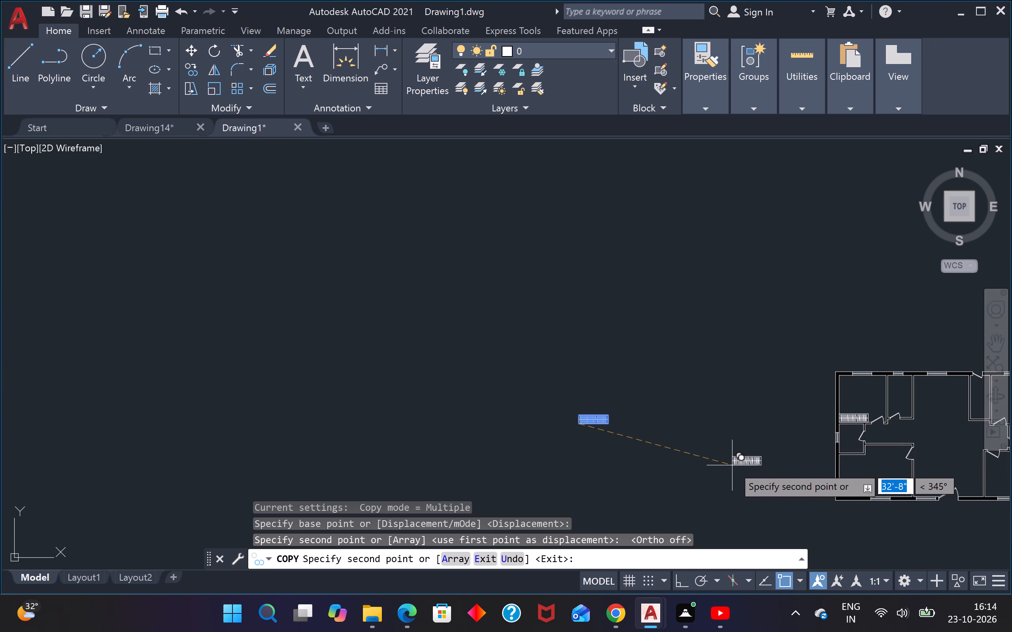
{"action": "key", "text": "Escape"}
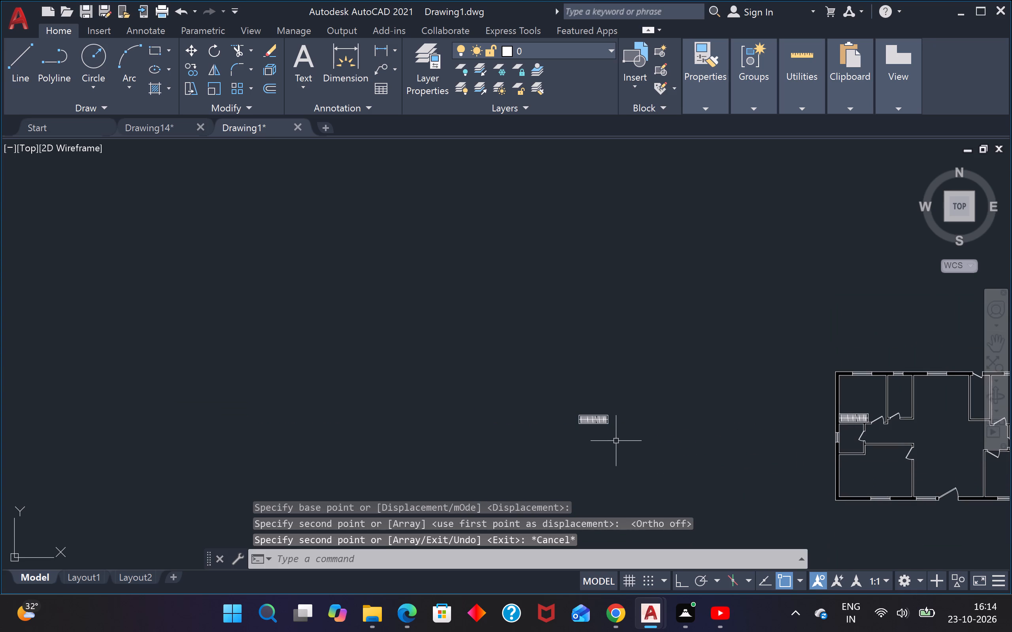
Copy the original lined rectangle by its upper-left corner to the lower-left room's inside corner, beneath the small room's wall.
{"action": "scroll", "coordinate": [618, 432], "scroll_direction": "up", "scroll_amount": 3}
{"action": "left_click", "coordinate": [604, 319]}
{"action": "left_click_drag", "start_coordinate": [324, 445], "coordinate": [325, 441]}
{"action": "key", "text": "c"}
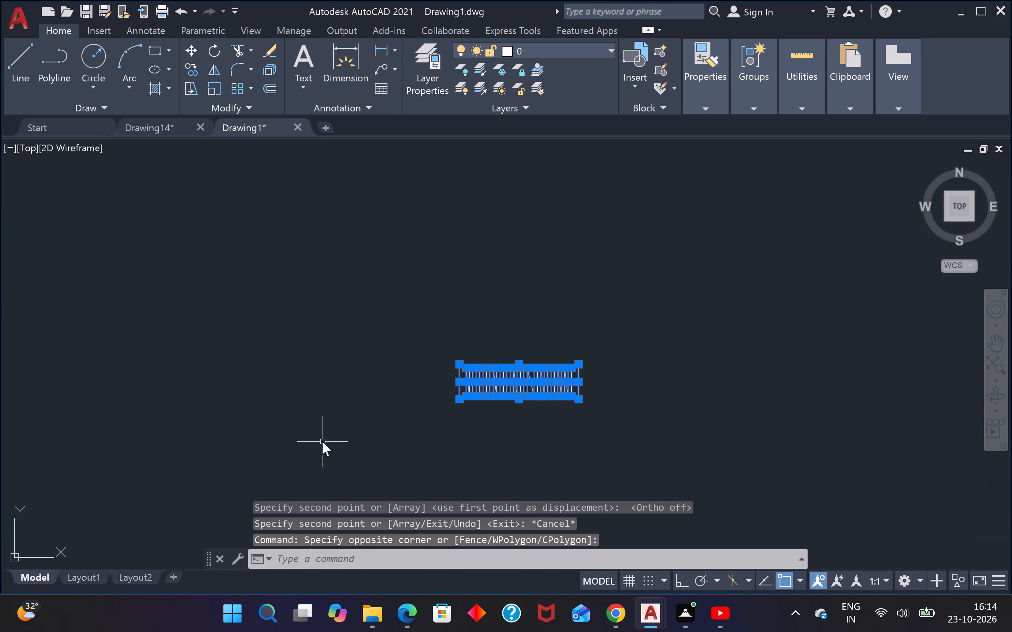
{"action": "key", "text": "o"}
{"action": "key", "text": "Return"}
{"action": "scroll", "coordinate": [423, 359], "scroll_direction": "up", "scroll_amount": 3}
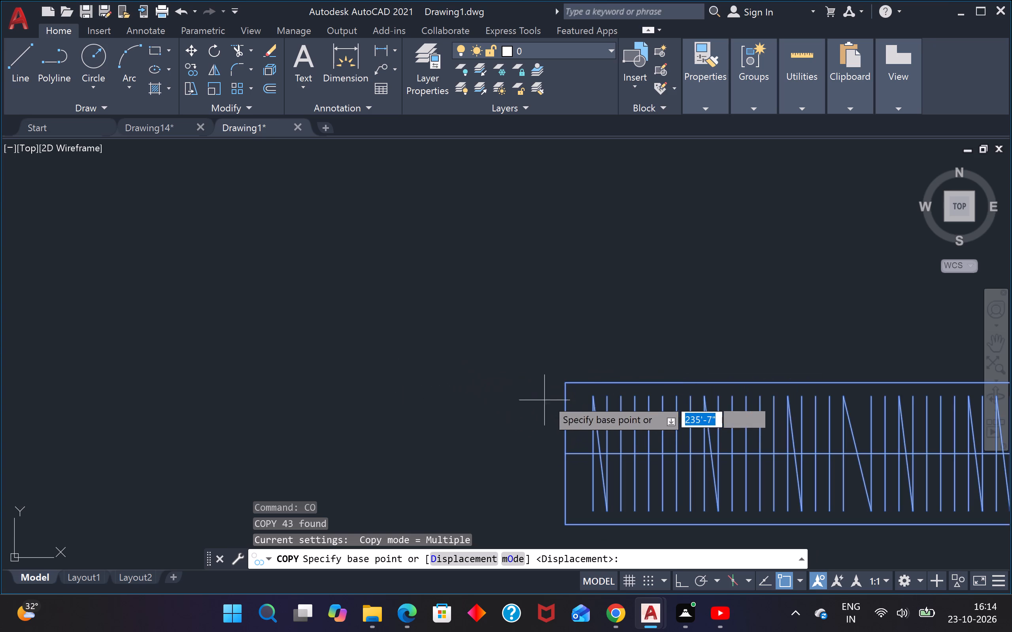
{"action": "left_click", "coordinate": [569, 382]}
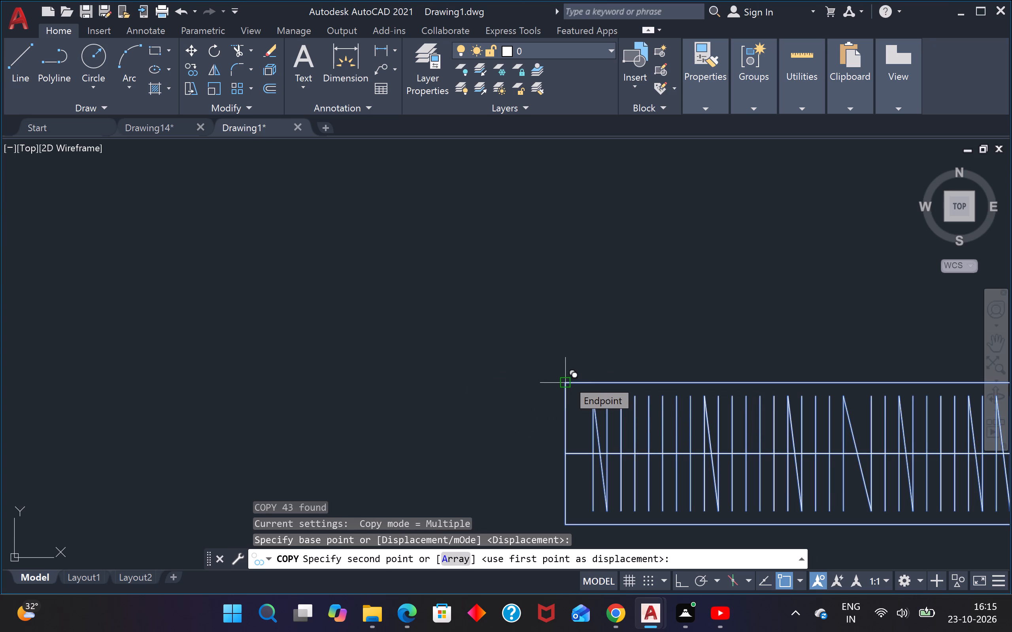
{"action": "left_click", "coordinate": [567, 380]}
{"action": "scroll", "coordinate": [567, 395], "scroll_direction": "down", "scroll_amount": 5}
{"action": "scroll", "coordinate": [758, 417], "scroll_direction": "down", "scroll_amount": 3}
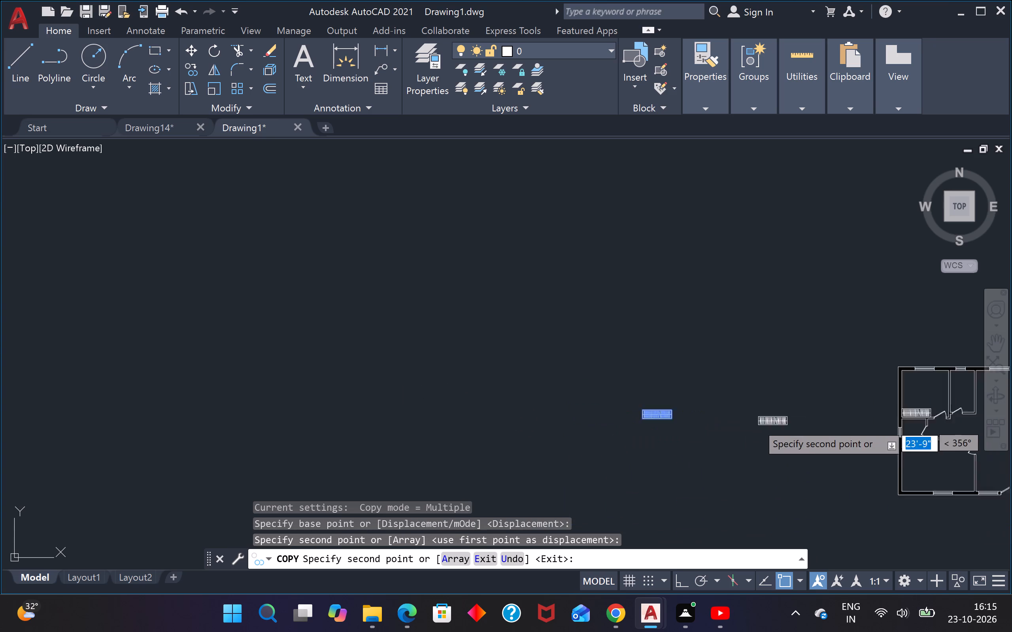
{"action": "middle_click_drag", "start_coordinate": [802, 457], "coordinate": [682, 433]}
{"action": "scroll", "coordinate": [710, 419], "scroll_direction": "up", "scroll_amount": 4}
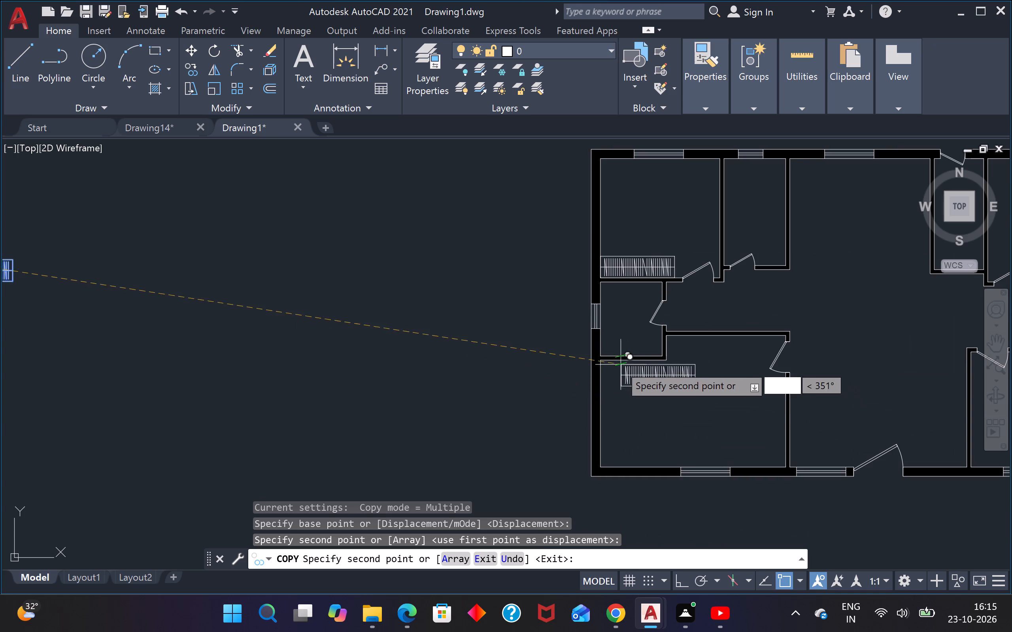
{"action": "scroll", "coordinate": [617, 364], "scroll_direction": "up", "scroll_amount": 3}
{"action": "left_click", "coordinate": [551, 351]}
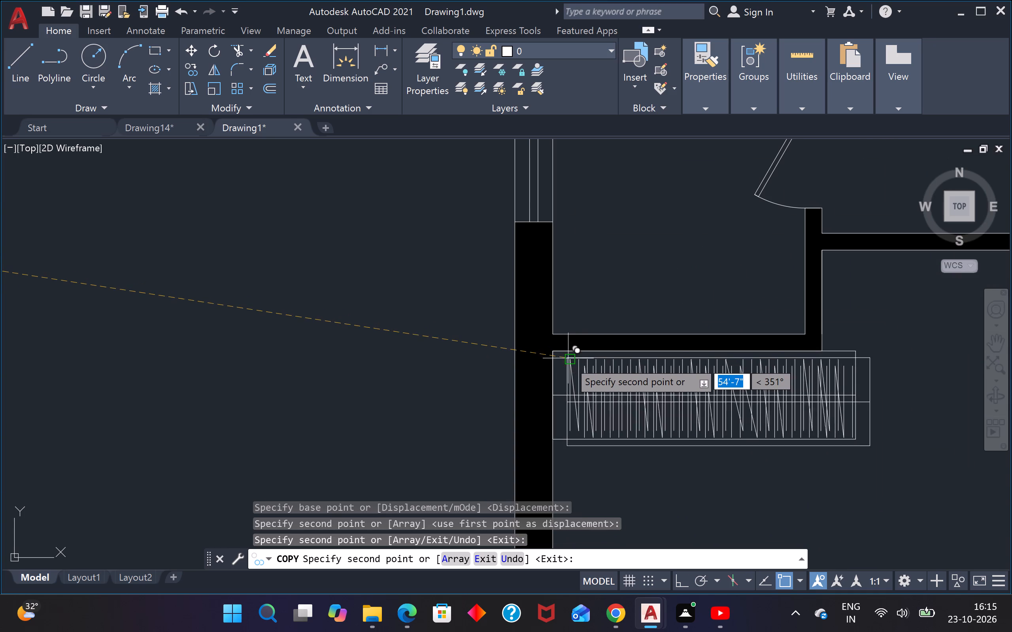
{"action": "scroll", "coordinate": [580, 381], "scroll_direction": "down", "scroll_amount": 3}
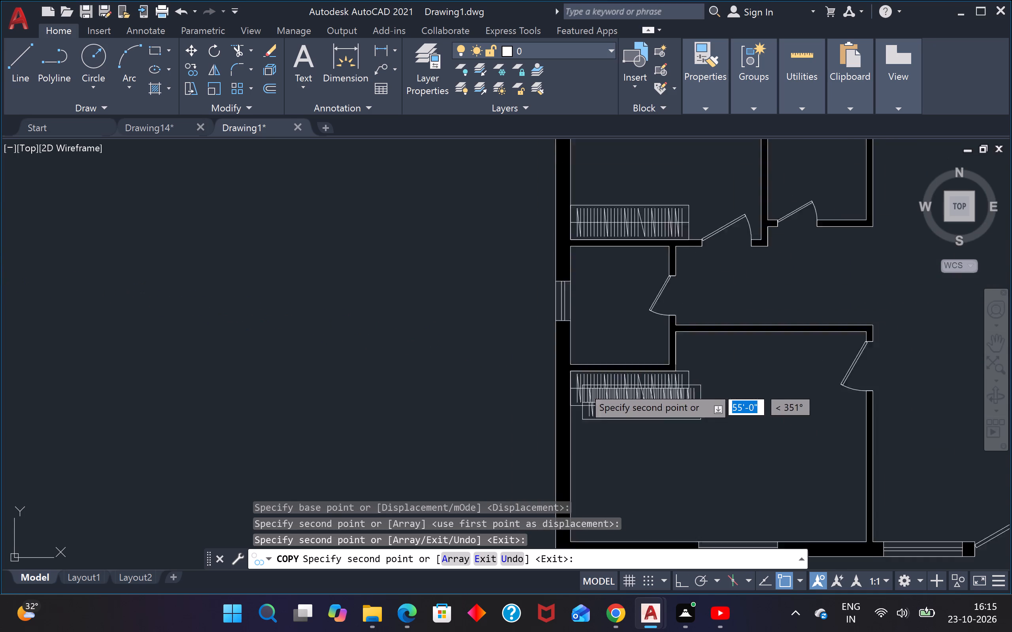
{"action": "scroll", "coordinate": [583, 386], "scroll_direction": "down", "scroll_amount": 1}
{"action": "scroll", "coordinate": [693, 381], "scroll_direction": "down", "scroll_amount": 1}
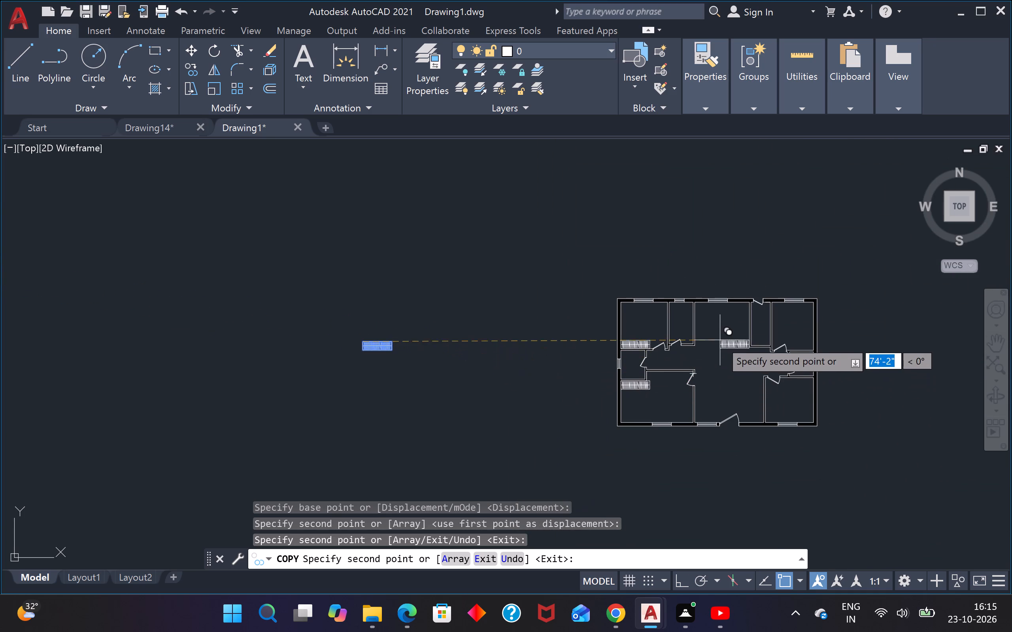
{"action": "key", "text": "Escape"}
Copy the original lined rectangle by its lower-right corner to just outside the plan's right wall, beside the upper-right room, about 95'-1" away.
{"action": "left_click_drag", "start_coordinate": [455, 328], "coordinate": [450, 329]}
{"action": "left_click", "coordinate": [245, 386]}
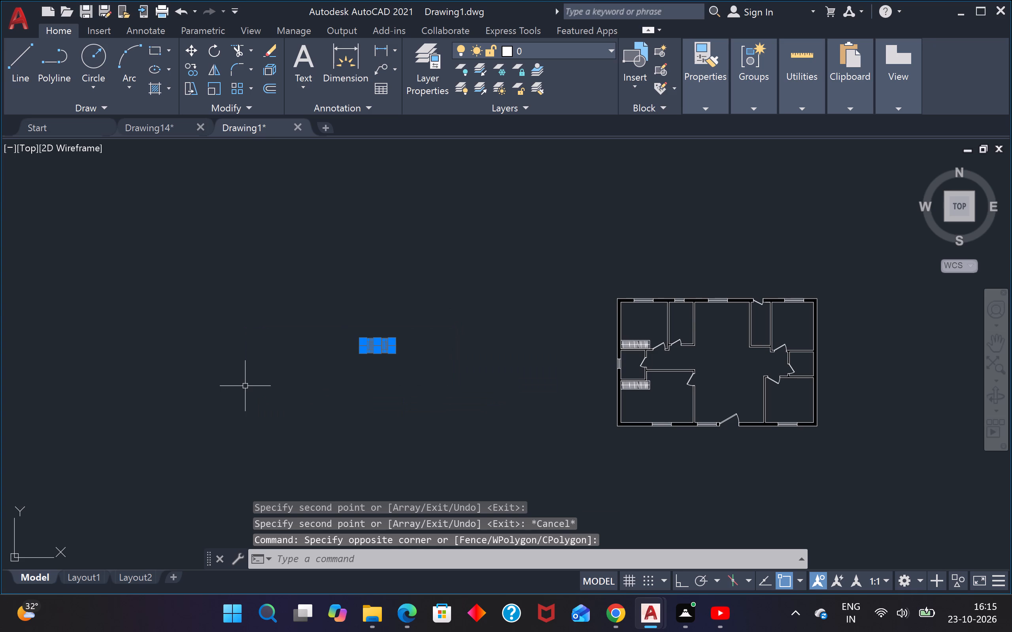
{"action": "key", "text": "c"}
{"action": "key", "text": "o"}
{"action": "key", "text": "Return"}
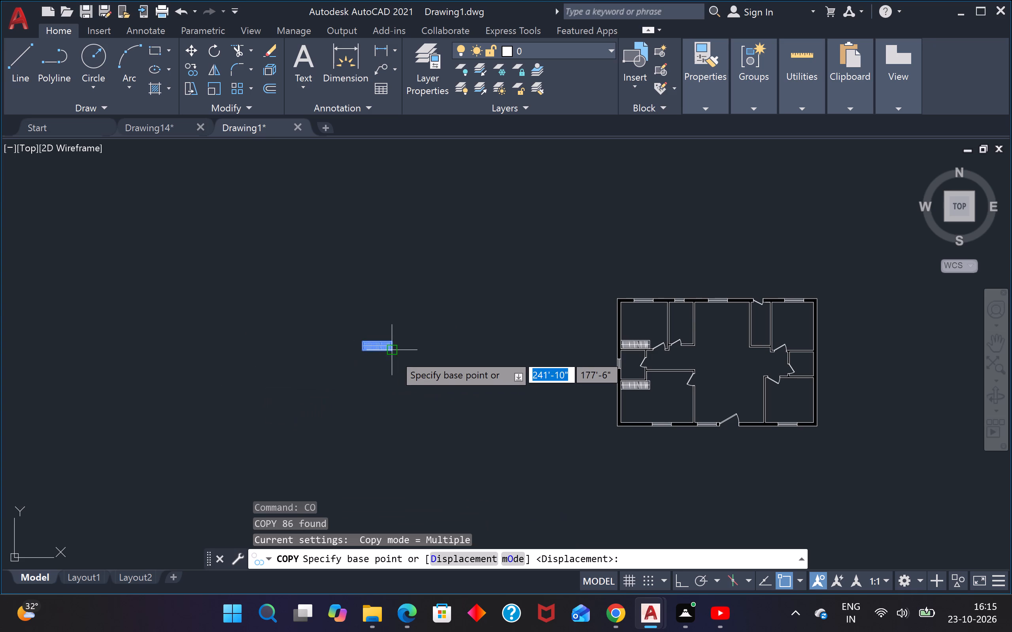
{"action": "scroll", "coordinate": [394, 354], "scroll_direction": "up", "scroll_amount": 4}
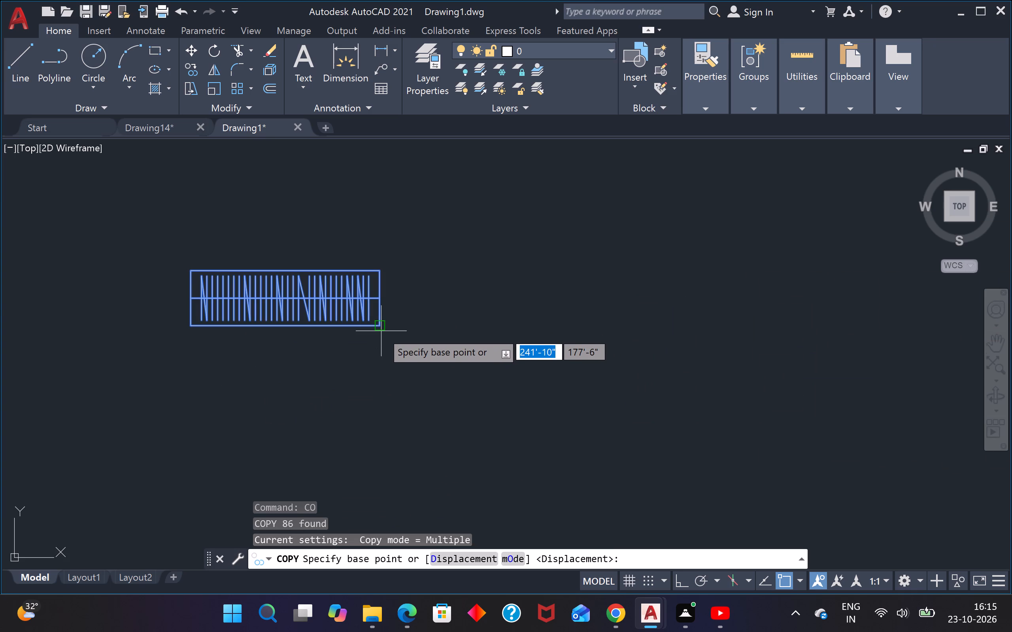
{"action": "left_click", "coordinate": [380, 327]}
{"action": "scroll", "coordinate": [381, 327], "scroll_direction": "down", "scroll_amount": 3}
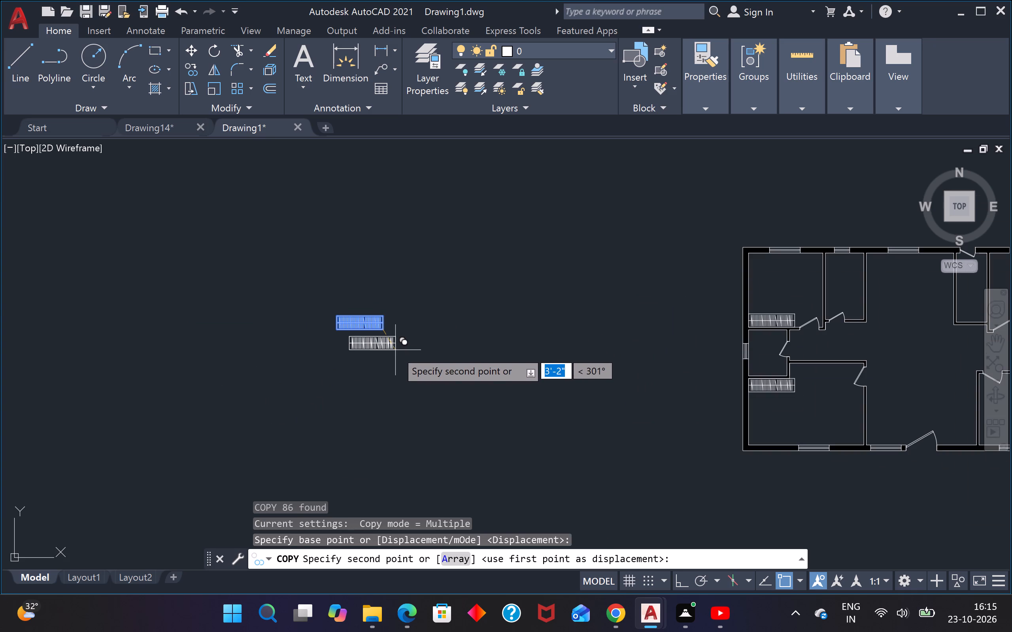
{"action": "scroll", "coordinate": [489, 327], "scroll_direction": "down", "scroll_amount": 3}
{"action": "scroll", "coordinate": [637, 323], "scroll_direction": "up", "scroll_amount": 4}
{"action": "scroll", "coordinate": [605, 348], "scroll_direction": "up", "scroll_amount": 3}
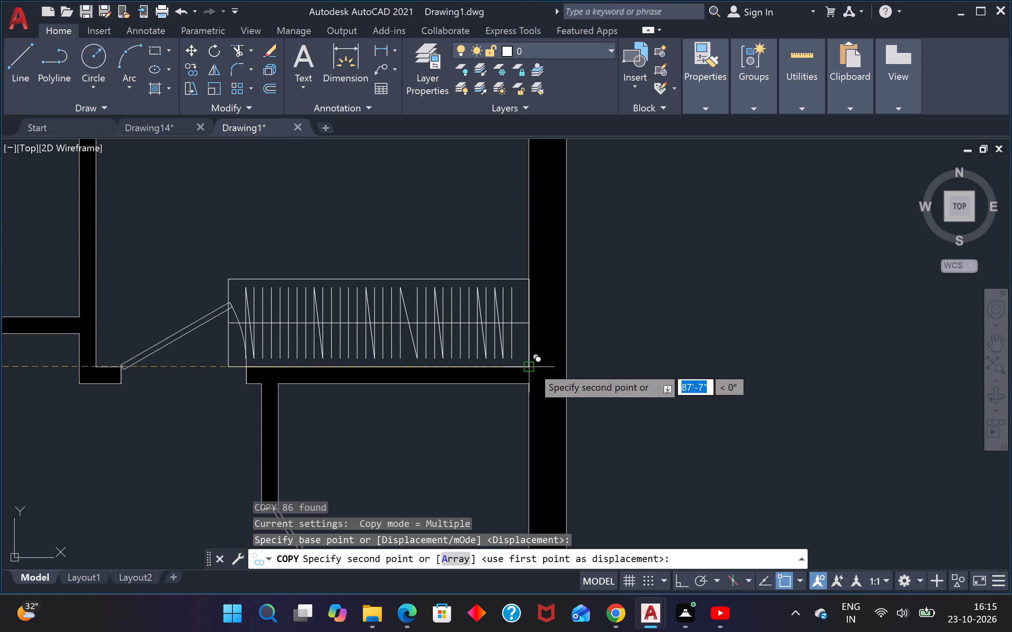
{"action": "left_click", "coordinate": [906, 359]}
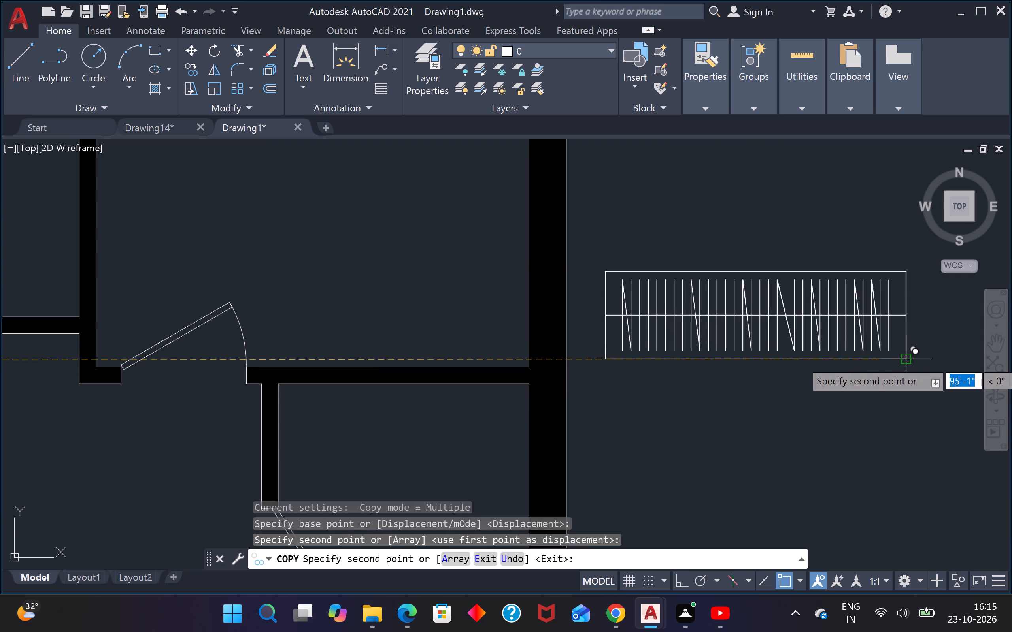
{"action": "scroll", "coordinate": [904, 361], "scroll_direction": "down", "scroll_amount": 4}
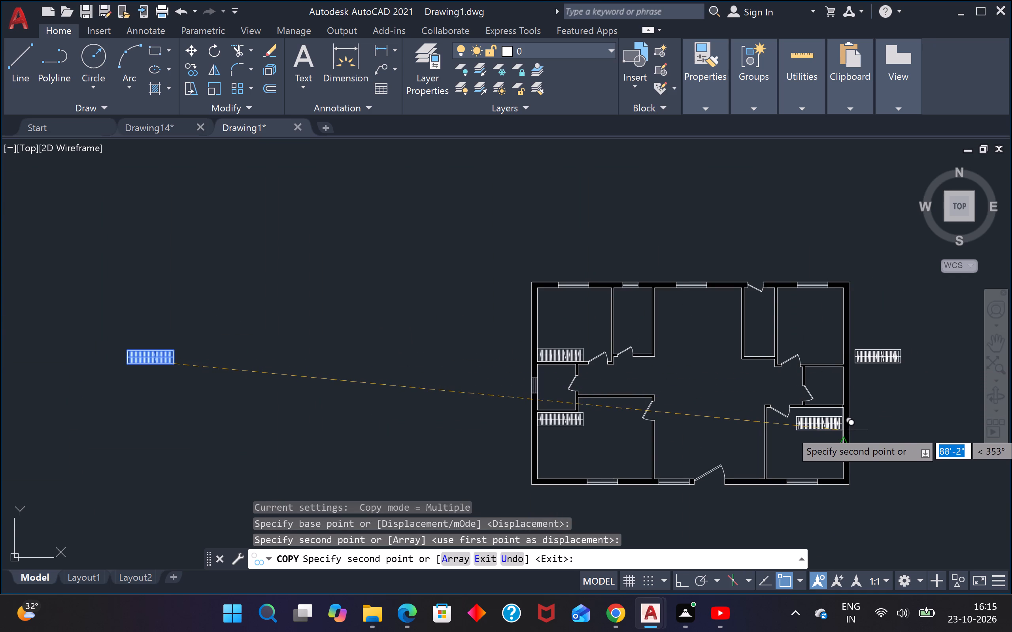
{"action": "key", "text": "Escape"}
Copy the original lined rectangle by its upper-right corner towards the plan's lower-right room.
{"action": "left_click_drag", "start_coordinate": [239, 344], "coordinate": [236, 344]}
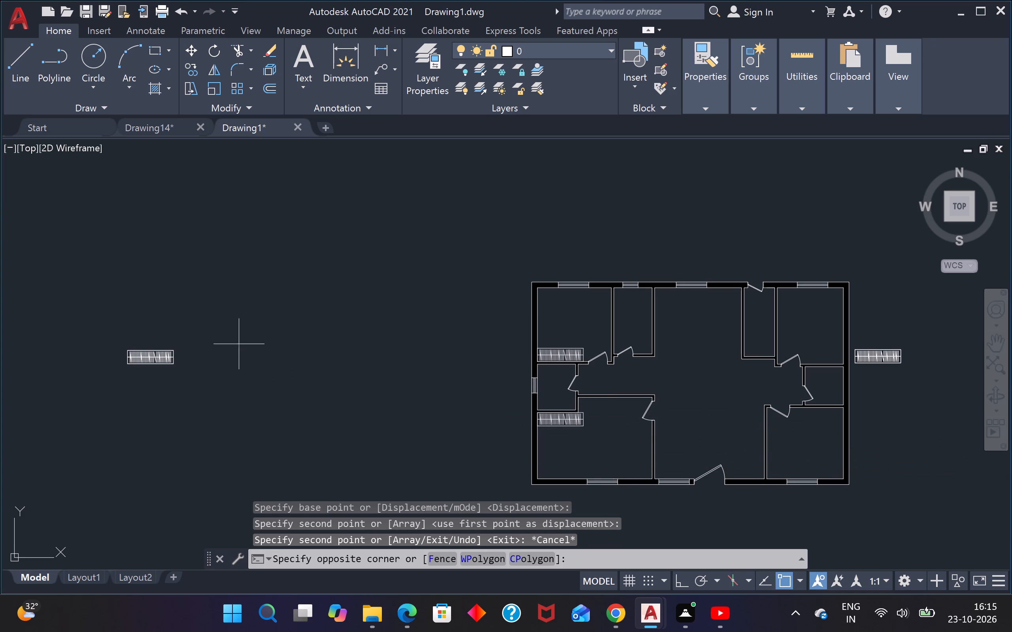
{"action": "left_click_drag", "start_coordinate": [236, 344], "coordinate": [183, 357]}
{"action": "left_click", "coordinate": [82, 378]}
{"action": "type", "text": "co"}
{"action": "key", "text": "Return"}
{"action": "scroll", "coordinate": [194, 325], "scroll_direction": "up", "scroll_amount": 2}
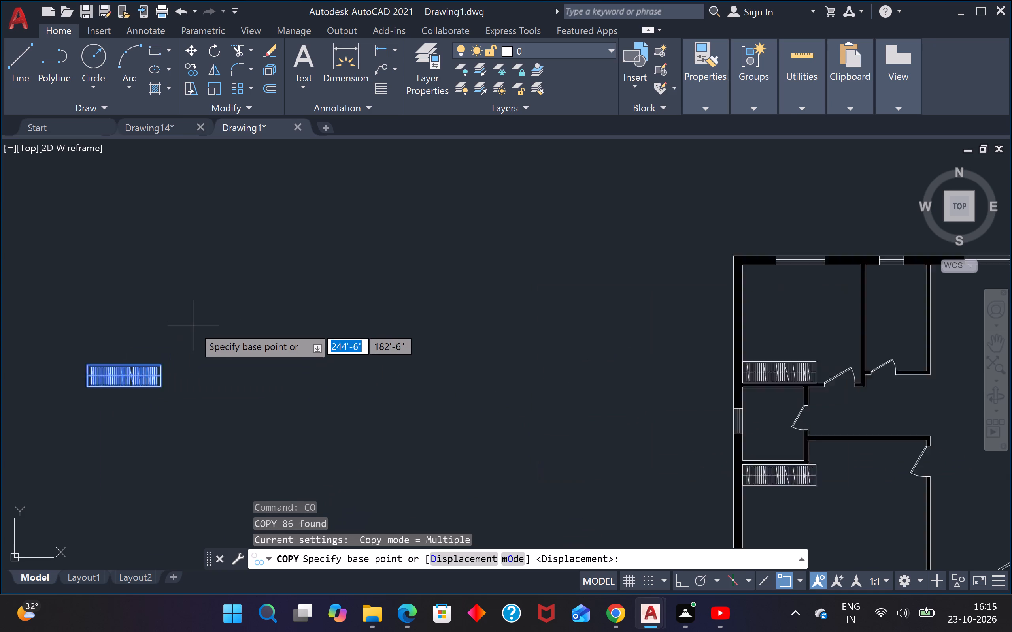
{"action": "scroll", "coordinate": [192, 325], "scroll_direction": "up", "scroll_amount": 1}
{"action": "left_click", "coordinate": [117, 423]}
{"action": "scroll", "coordinate": [149, 408], "scroll_direction": "down", "scroll_amount": 4}
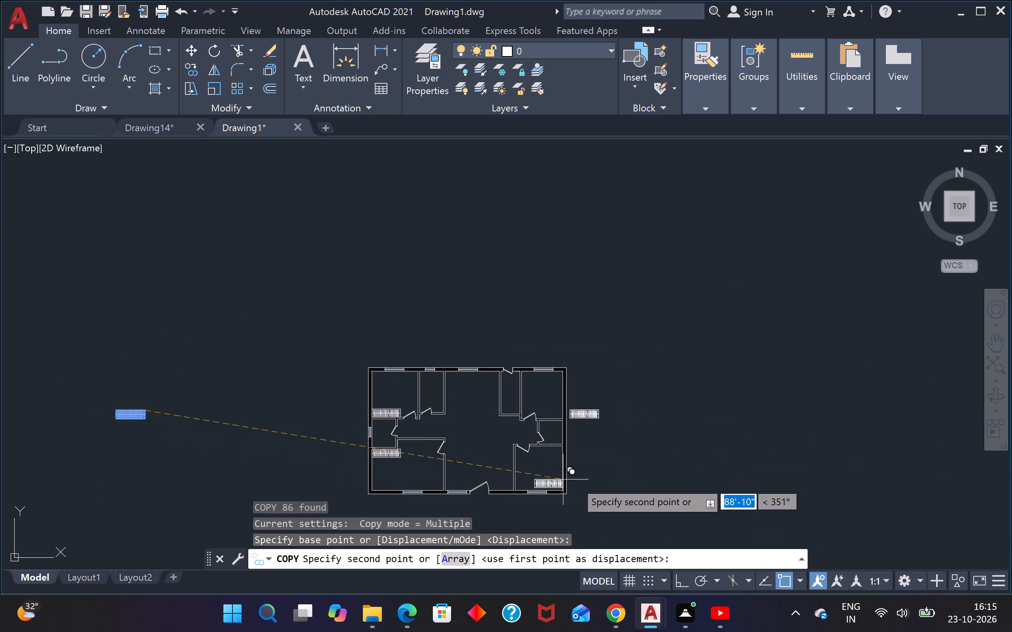
Place the lined rectangle copy at the lower-right room's upper-right inside corner, beneath the small room's wall, about 87'-11" away.
{"action": "scroll", "coordinate": [569, 465], "scroll_direction": "up", "scroll_amount": 3}
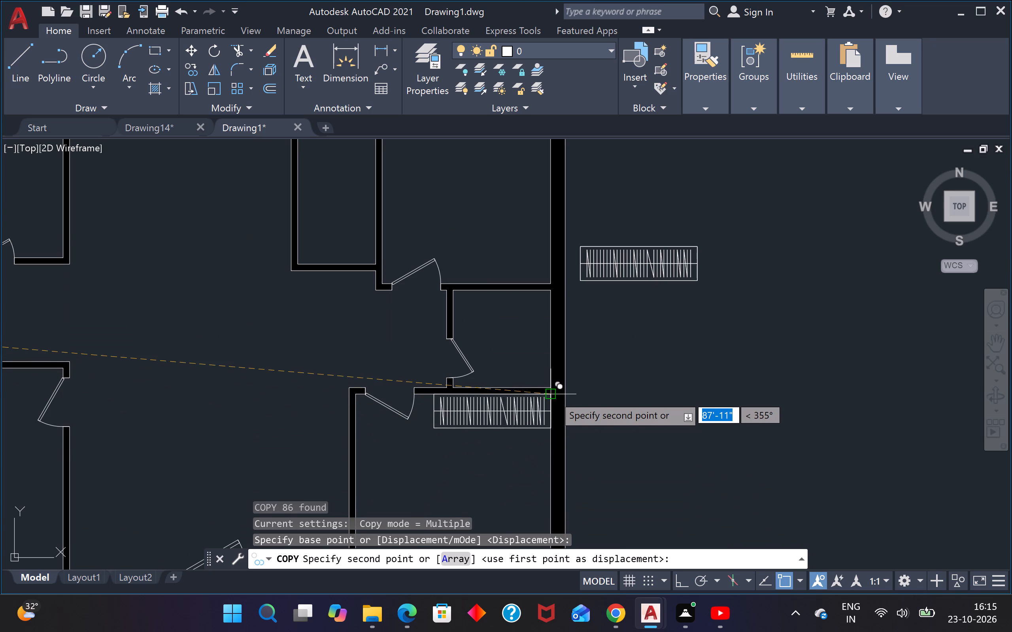
{"action": "left_click", "coordinate": [553, 394]}
{"action": "scroll", "coordinate": [553, 394], "scroll_direction": "down", "scroll_amount": 1}
{"action": "key", "text": "Escape"}
{"action": "key", "text": "Escape"}
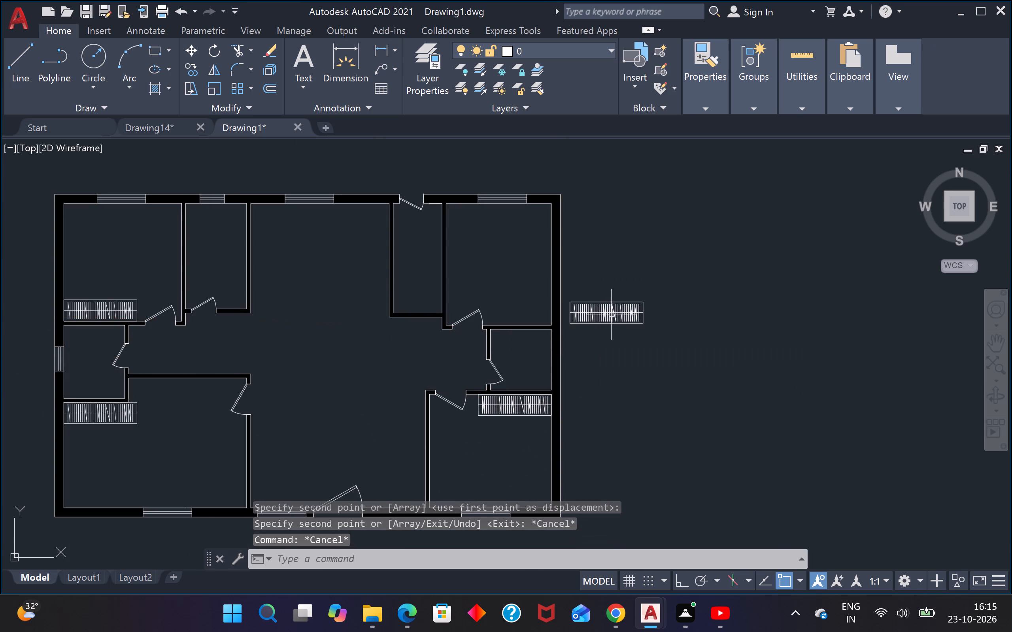
Move the left edge of the lined rectangle outside the right wall inward along its centre line, shortening the outline.
{"action": "scroll", "coordinate": [597, 307], "scroll_direction": "up", "scroll_amount": 3}
{"action": "left_click", "coordinate": [495, 312]}
{"action": "left_click", "coordinate": [481, 314]}
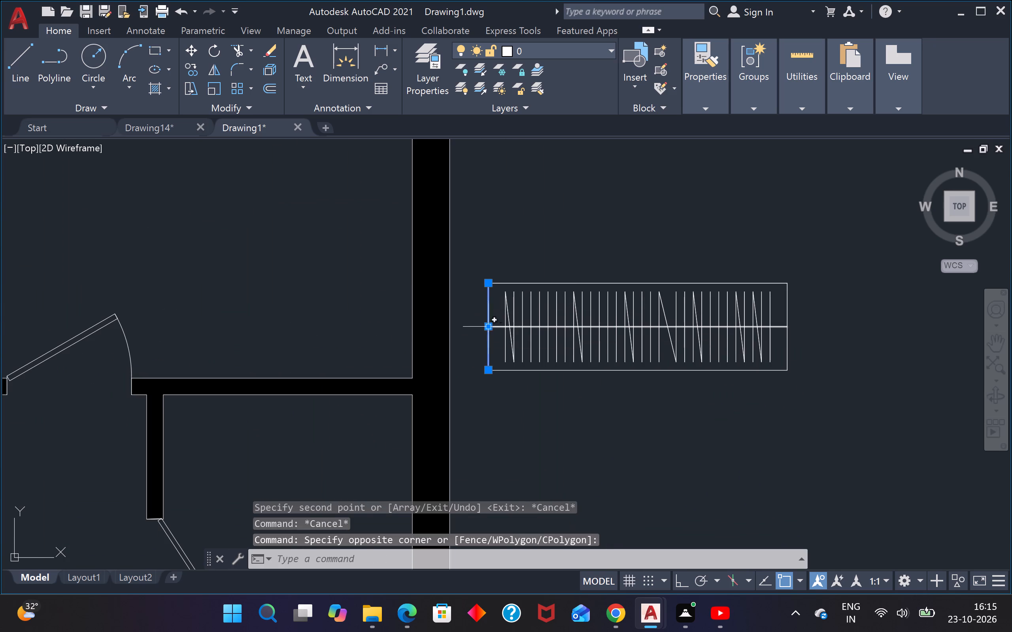
{"action": "left_click", "coordinate": [491, 327]}
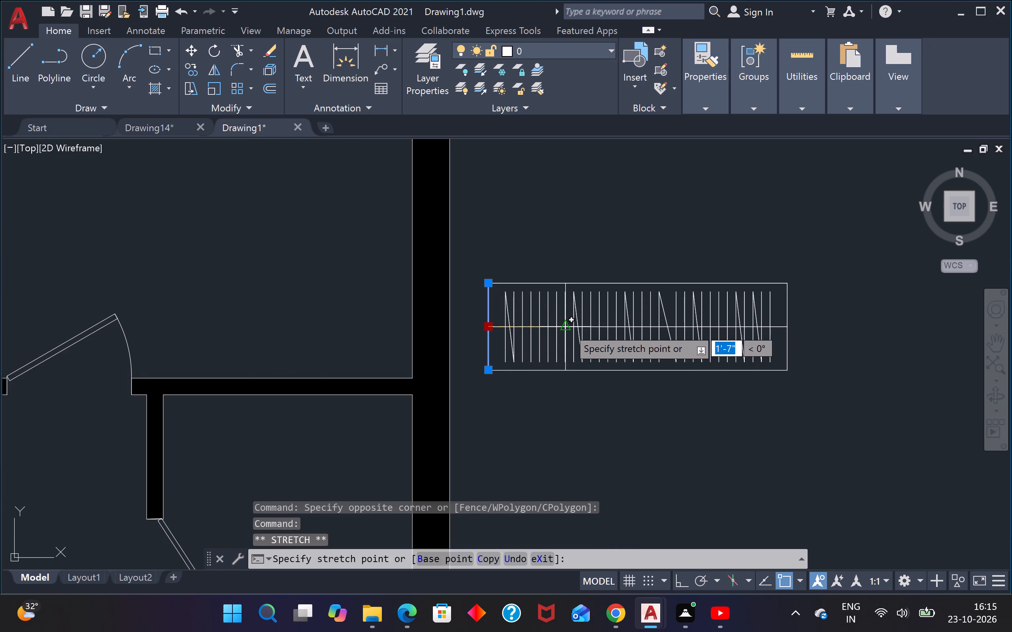
{"action": "left_click", "coordinate": [582, 326]}
{"action": "key", "text": "Escape"}
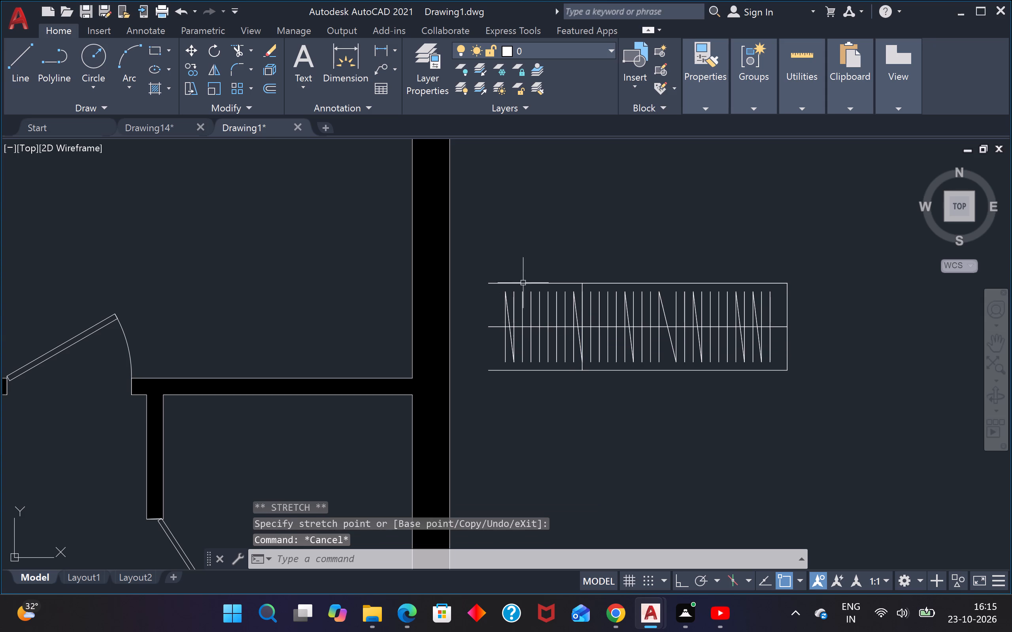
Trim the top and bottom lines of the outside rectangle that extend left of its moved edge.
{"action": "type", "text": "tr"}
{"action": "key", "text": "space"}
{"action": "scroll", "coordinate": [537, 283], "scroll_direction": "up", "scroll_amount": 4}
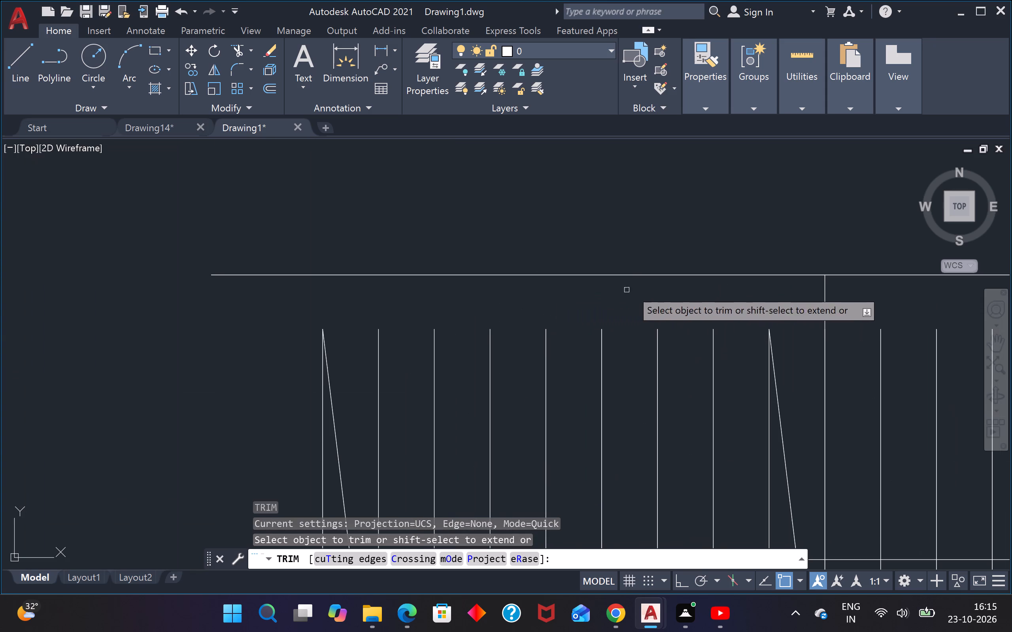
{"action": "left_click", "coordinate": [807, 255]}
{"action": "scroll", "coordinate": [786, 303], "scroll_direction": "down", "scroll_amount": 3}
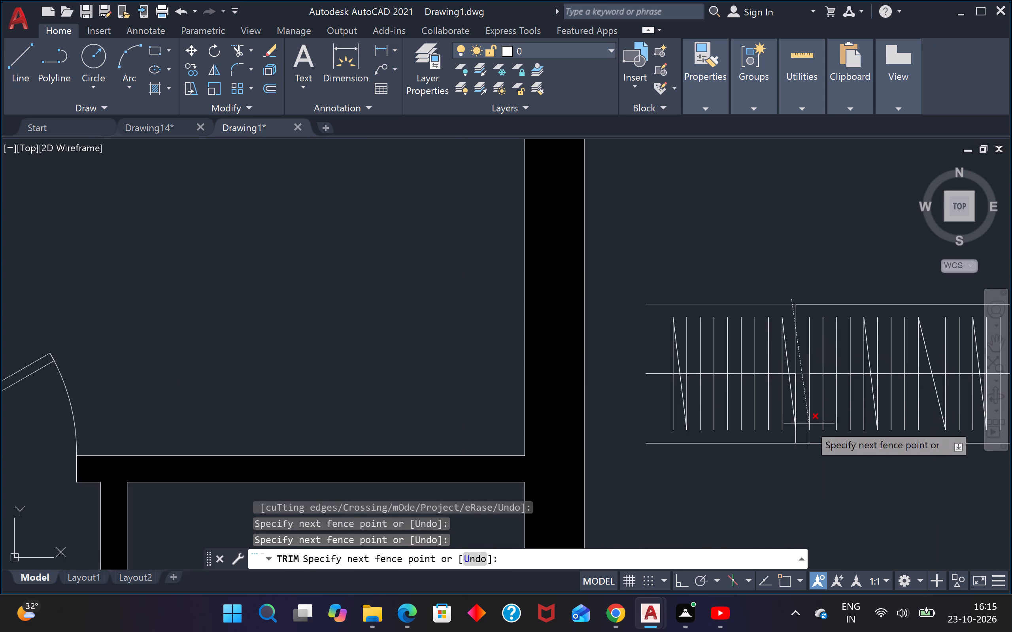
{"action": "scroll", "coordinate": [793, 461], "scroll_direction": "up", "scroll_amount": 1}
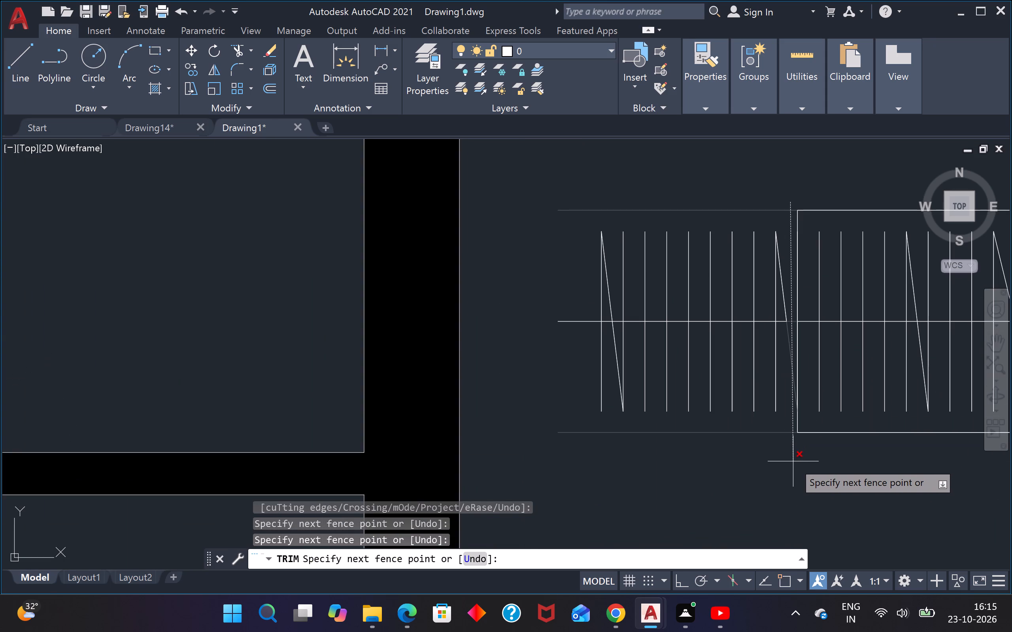
{"action": "left_click", "coordinate": [793, 461]}
{"action": "scroll", "coordinate": [768, 259], "scroll_direction": "up", "scroll_amount": 2}
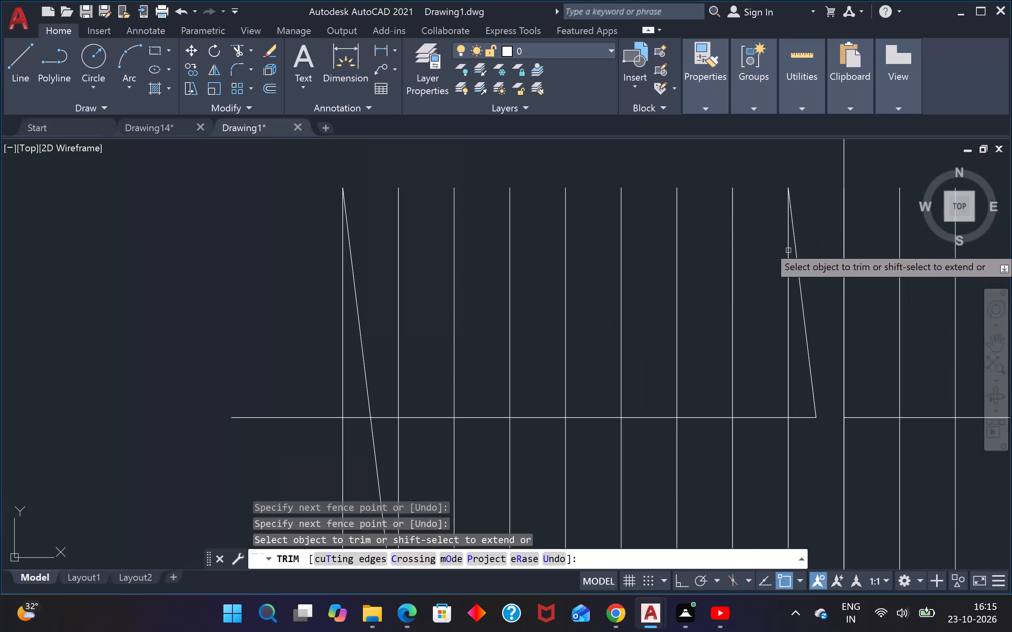
Trim away the vertical and slanted lines and the leftover centre line to the left of the outside rectangle's moved edge.
{"action": "left_click_drag", "start_coordinate": [810, 237], "coordinate": [717, 245]}
{"action": "left_click_drag", "start_coordinate": [240, 266], "coordinate": [279, 266]}
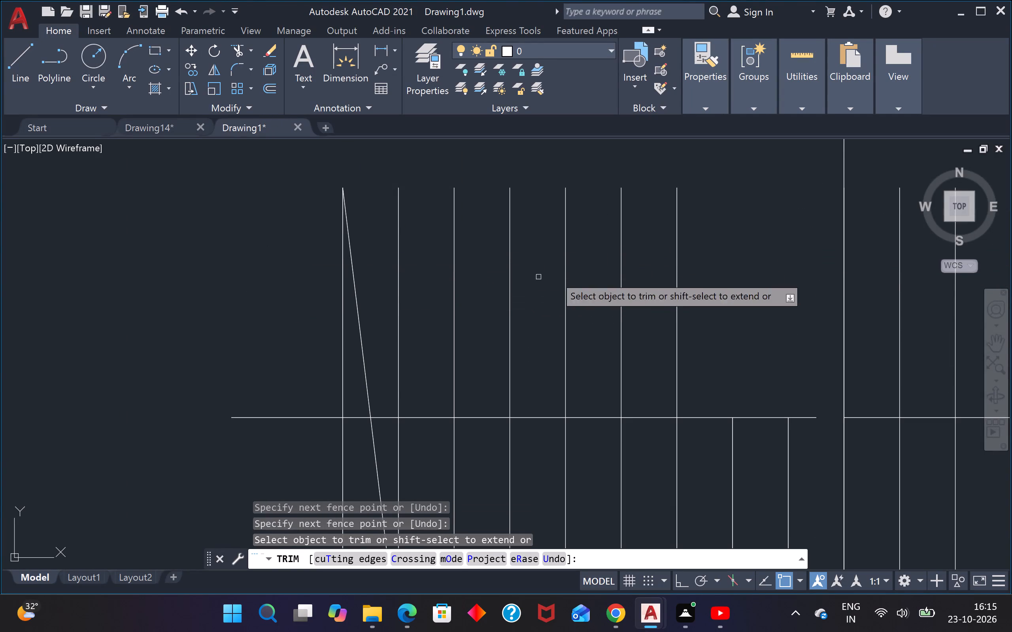
{"action": "left_click", "coordinate": [315, 288]}
{"action": "left_click", "coordinate": [703, 272]}
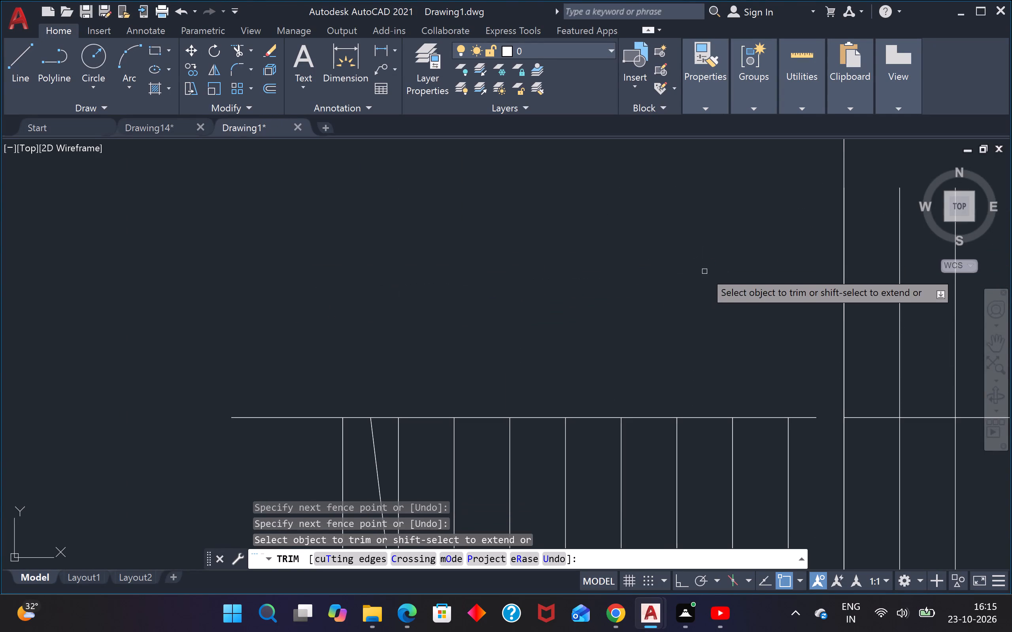
{"action": "scroll", "coordinate": [704, 271], "scroll_direction": "down", "scroll_amount": 4}
{"action": "scroll", "coordinate": [723, 317], "scroll_direction": "up", "scroll_amount": 4}
{"action": "left_click", "coordinate": [714, 314]}
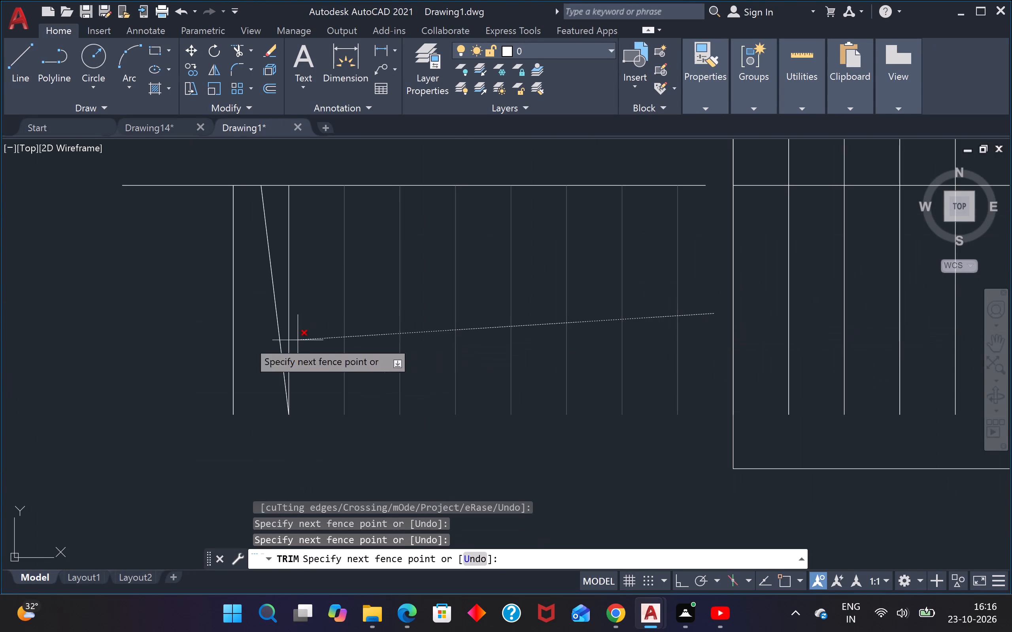
{"action": "left_click", "coordinate": [203, 337]}
{"action": "left_click", "coordinate": [415, 159]}
{"action": "left_click", "coordinate": [363, 250]}
{"action": "scroll", "coordinate": [366, 249], "scroll_direction": "down", "scroll_amount": 4}
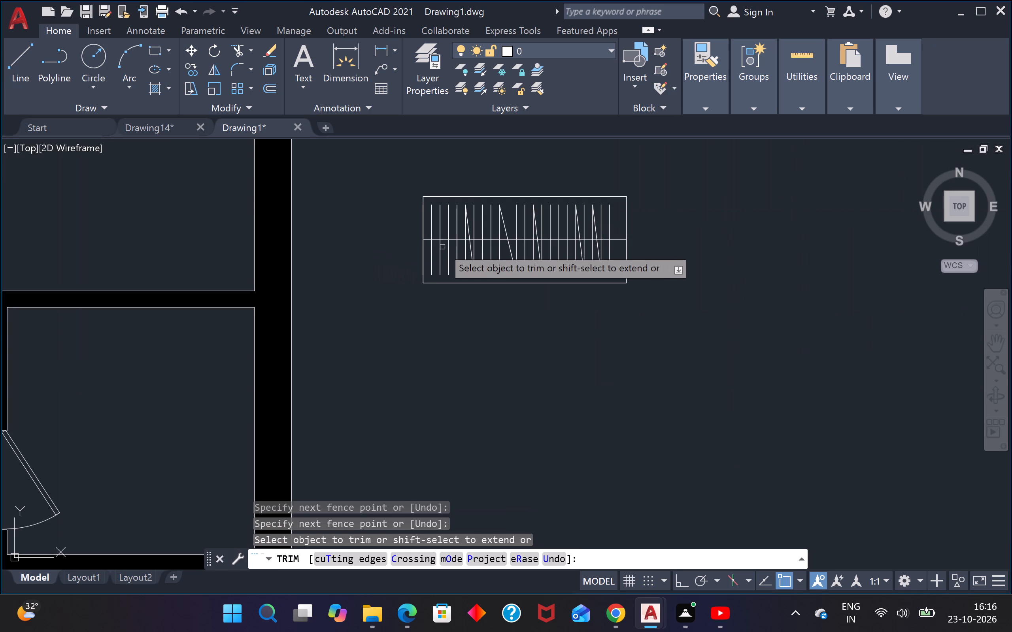
{"action": "key", "text": "Escape"}
{"action": "key", "text": "Escape"}
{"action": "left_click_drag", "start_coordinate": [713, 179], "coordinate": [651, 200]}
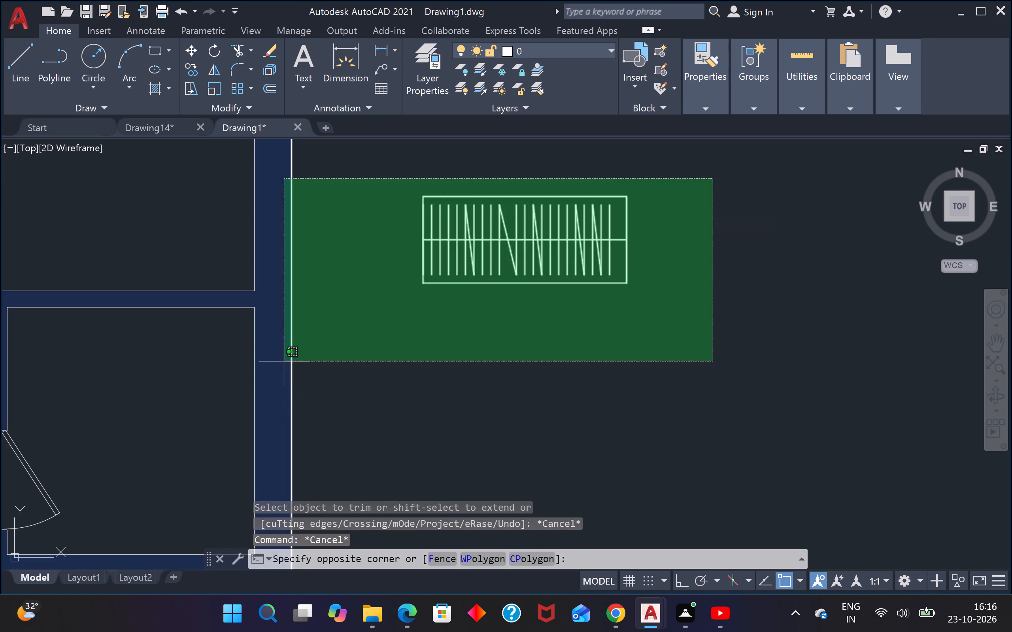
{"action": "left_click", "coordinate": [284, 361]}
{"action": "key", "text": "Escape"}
Copy the shortened lined rectangle by its lower-right corner to the upper-right room's lower-right inside corner.
{"action": "left_click_drag", "start_coordinate": [648, 174], "coordinate": [616, 203]}
{"action": "left_click", "coordinate": [378, 350]}
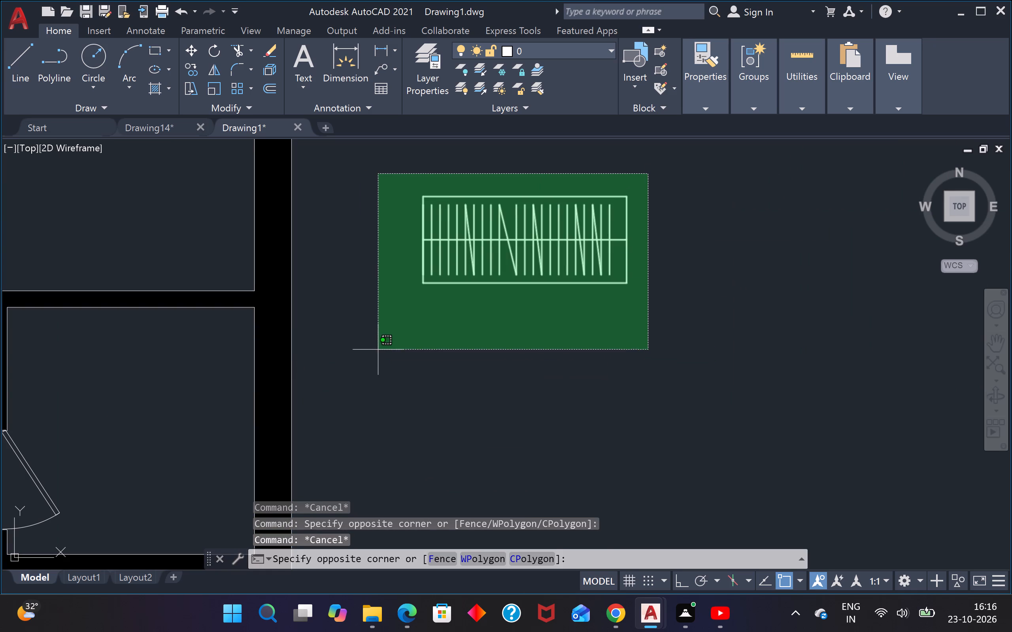
{"action": "key", "text": "c"}
{"action": "key", "text": "o"}
{"action": "key", "text": "Return"}
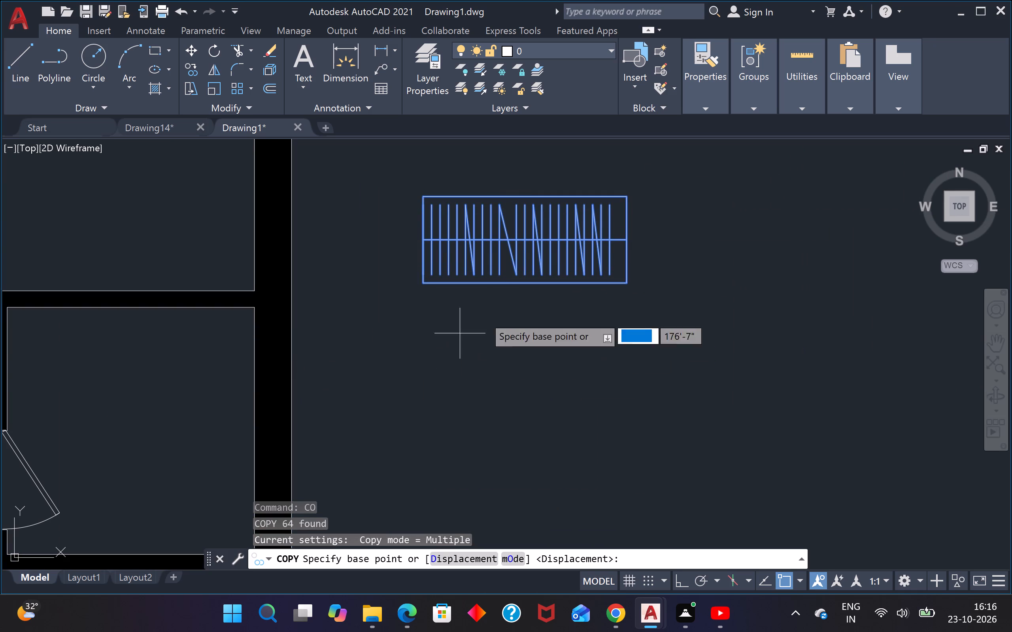
{"action": "left_click", "coordinate": [626, 284]}
{"action": "scroll", "coordinate": [586, 295], "scroll_direction": "down", "scroll_amount": 3}
{"action": "scroll", "coordinate": [482, 313], "scroll_direction": "up", "scroll_amount": 3}
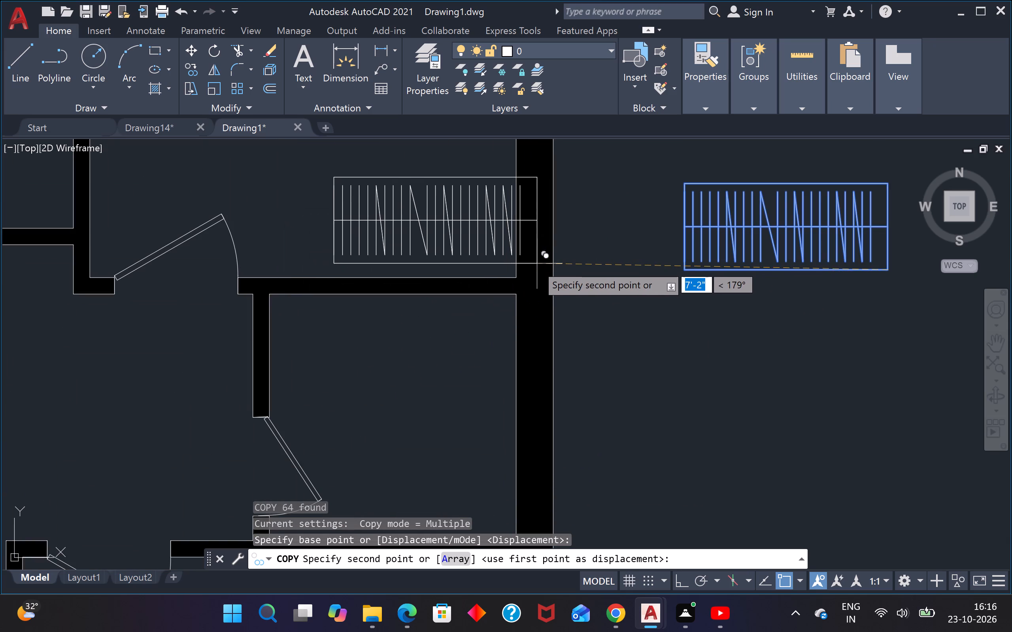
{"action": "left_click", "coordinate": [513, 282]}
{"action": "key", "text": "Escape"}
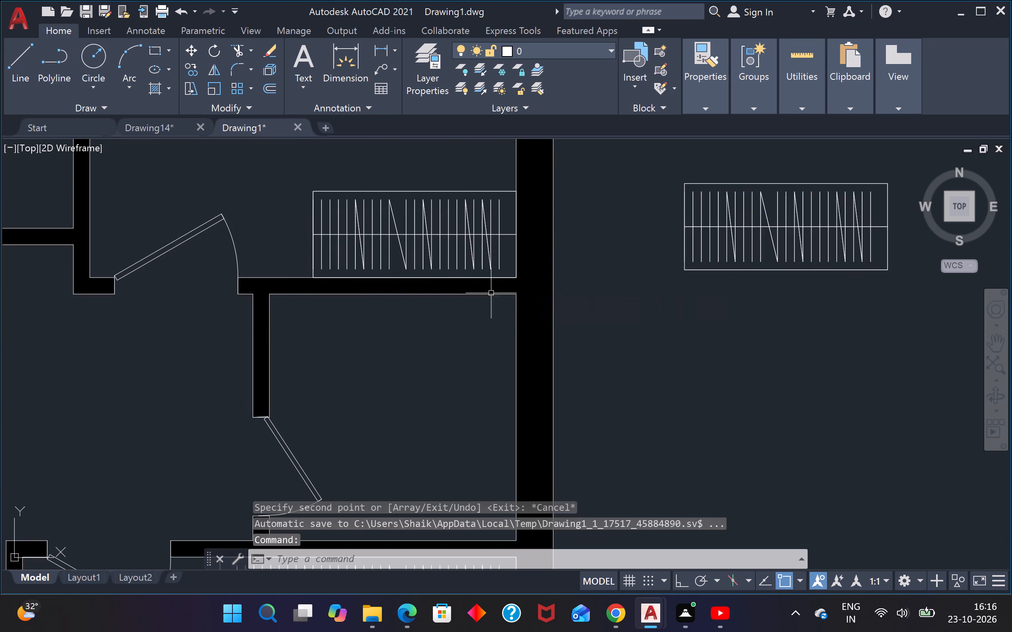
Draw a 4" wide wall outline about 2'-6" long upward from the small right-hand room's left wall, with Ortho on.
{"action": "scroll", "coordinate": [388, 299], "scroll_direction": "down", "scroll_amount": 3}
{"action": "scroll", "coordinate": [366, 344], "scroll_direction": "up", "scroll_amount": 2}
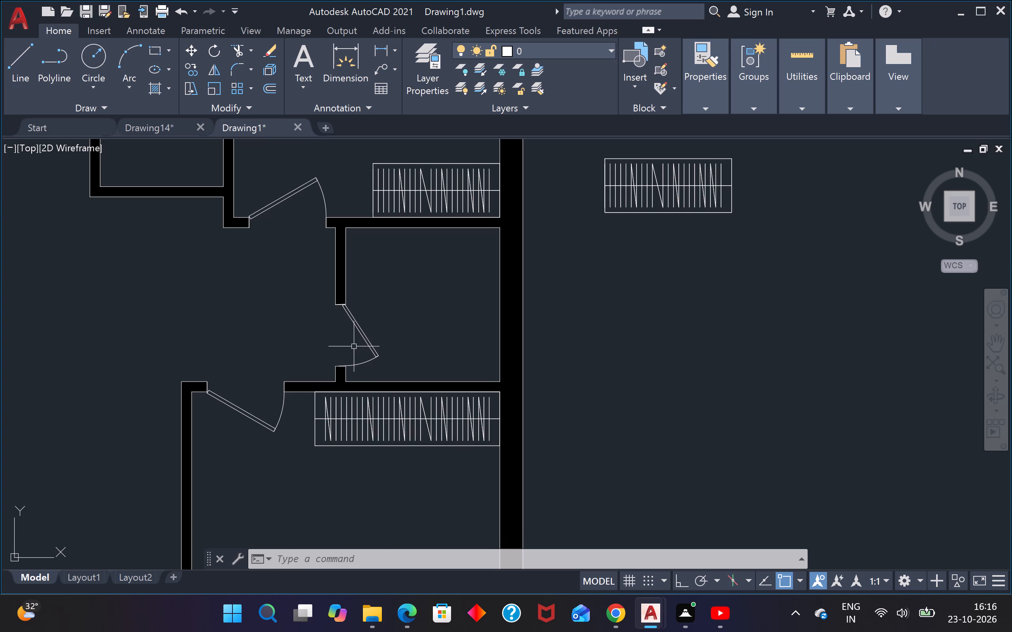
{"action": "scroll", "coordinate": [336, 150], "scroll_direction": "up", "scroll_amount": 1}
{"action": "scroll", "coordinate": [352, 252], "scroll_direction": "up", "scroll_amount": 2}
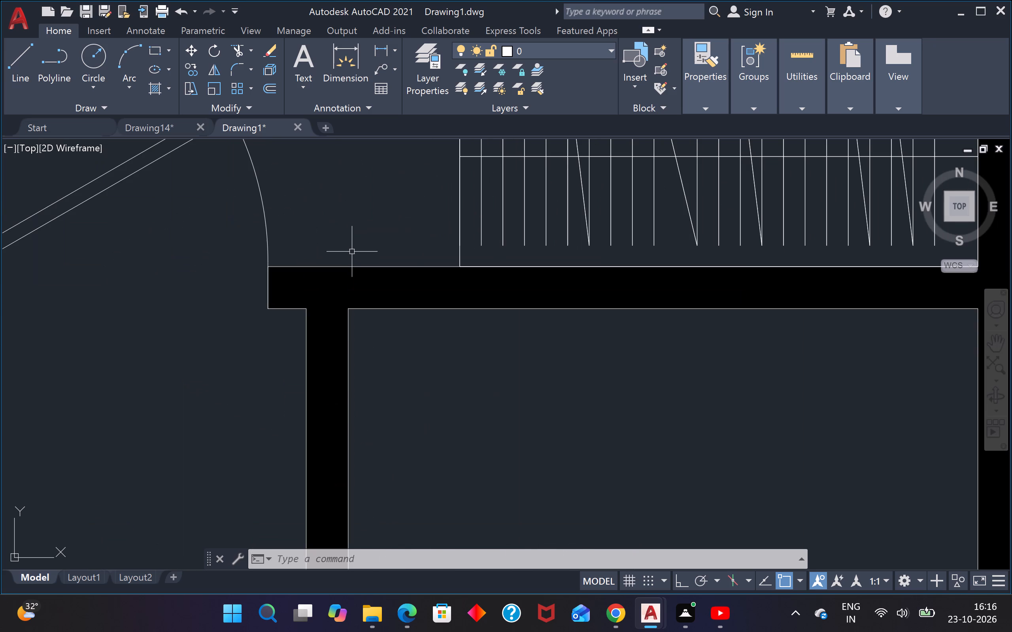
{"action": "type", "text": "l"}
{"action": "key", "text": "space"}
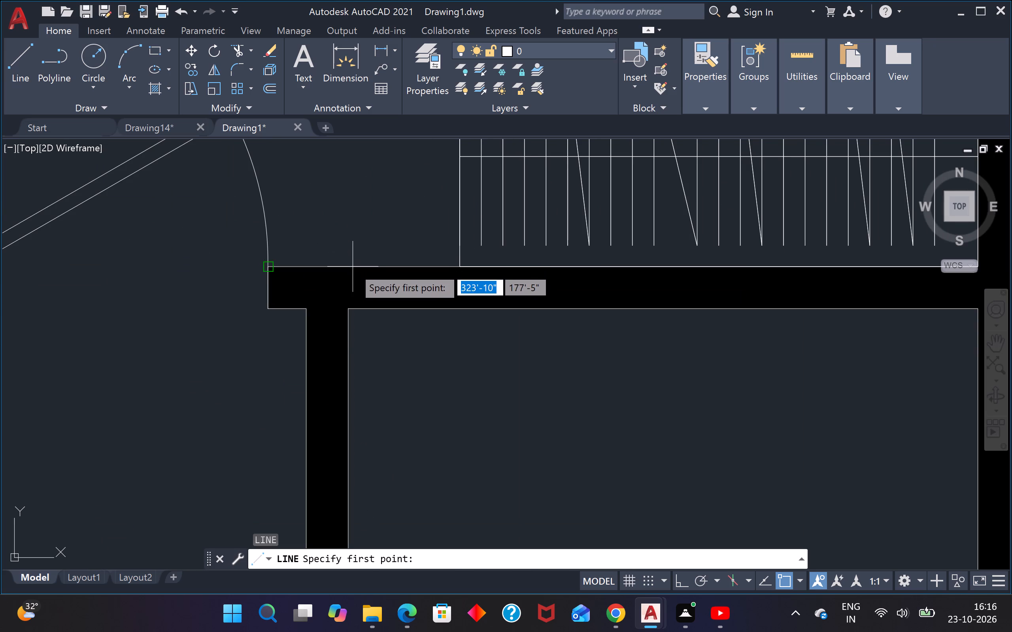
{"action": "left_click", "coordinate": [309, 311]}
{"action": "scroll", "coordinate": [302, 283], "scroll_direction": "down", "scroll_amount": 2}
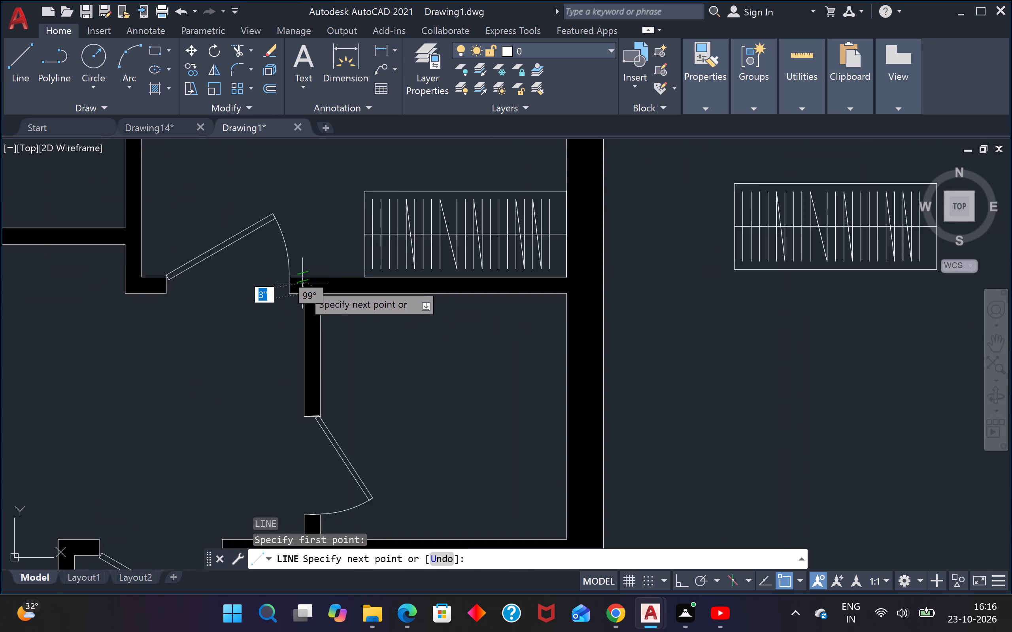
{"action": "scroll", "coordinate": [302, 283], "scroll_direction": "down", "scroll_amount": 1}
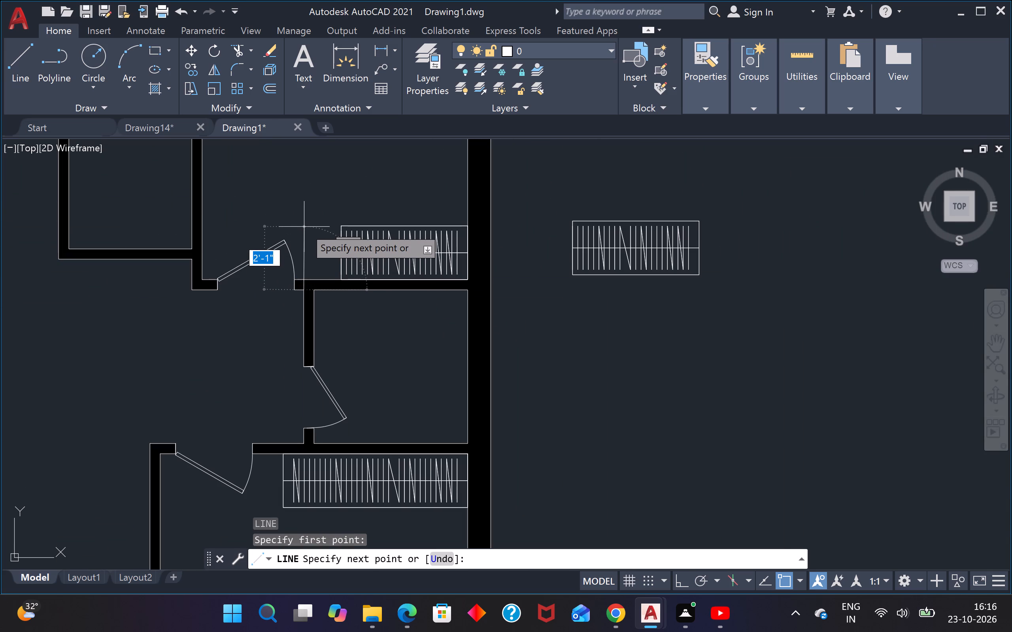
{"action": "key", "text": "F8"}
{"action": "scroll", "coordinate": [304, 227], "scroll_direction": "up", "scroll_amount": 1}
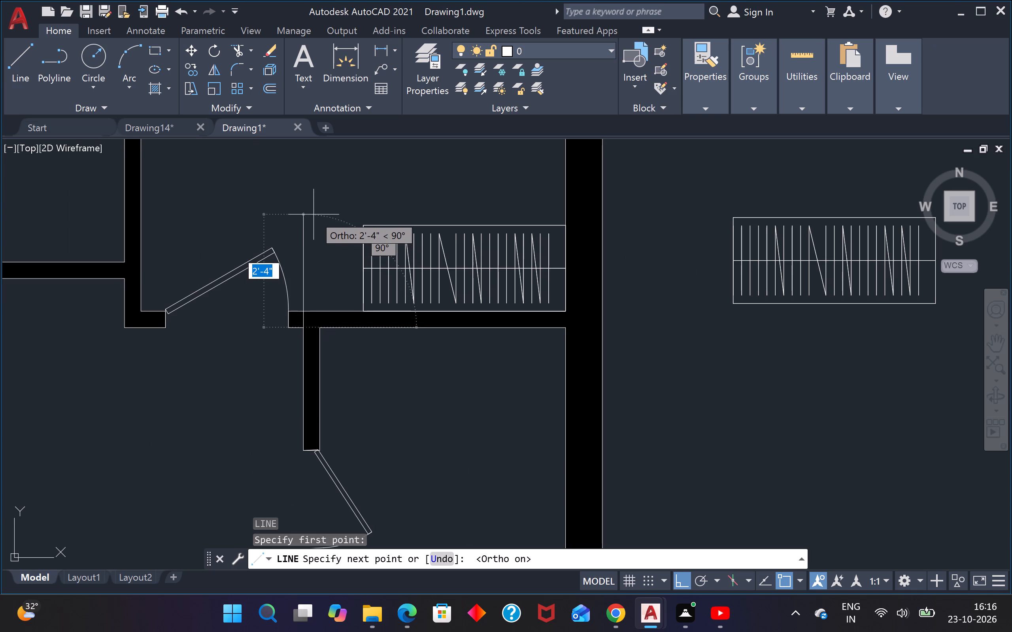
{"action": "left_click", "coordinate": [317, 206]}
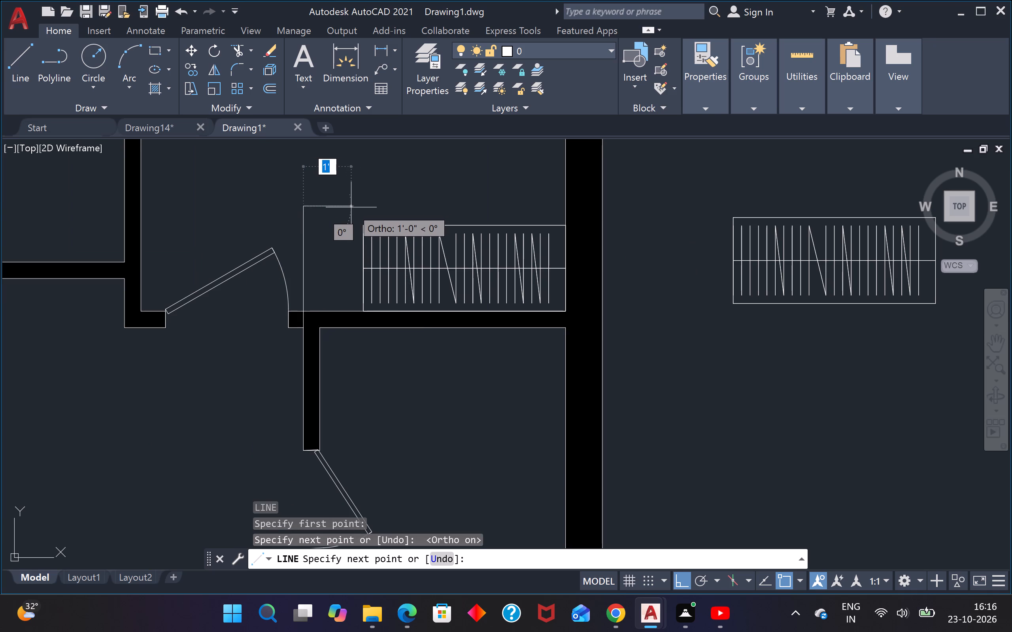
{"action": "type", "text": "4\""}
{"action": "key", "text": "Return"}
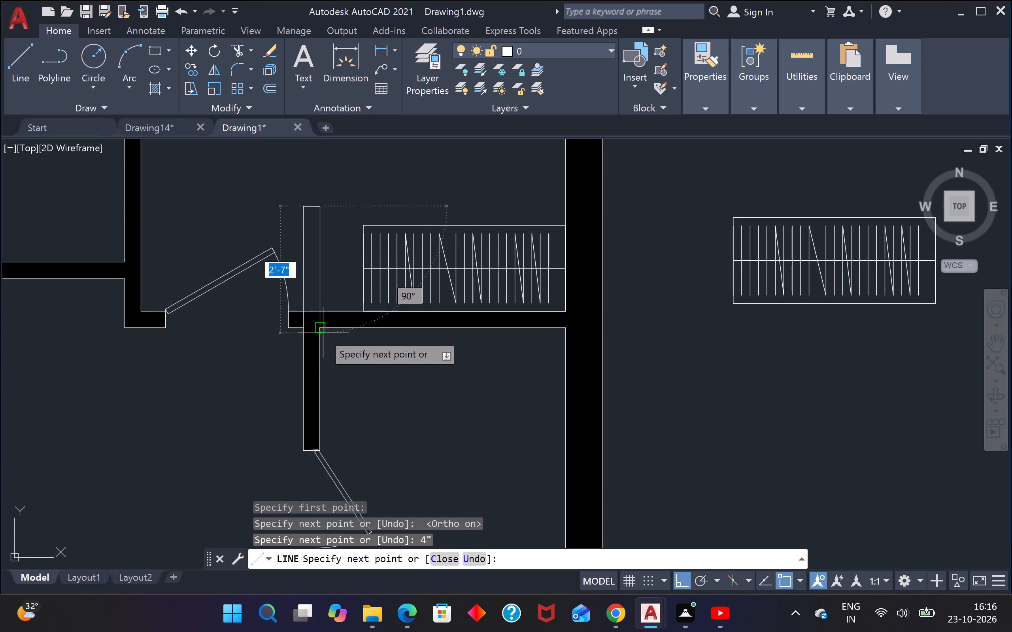
{"action": "scroll", "coordinate": [317, 325], "scroll_direction": "up", "scroll_amount": 4}
{"action": "left_click", "coordinate": [333, 343]}
{"action": "key", "text": "Escape"}
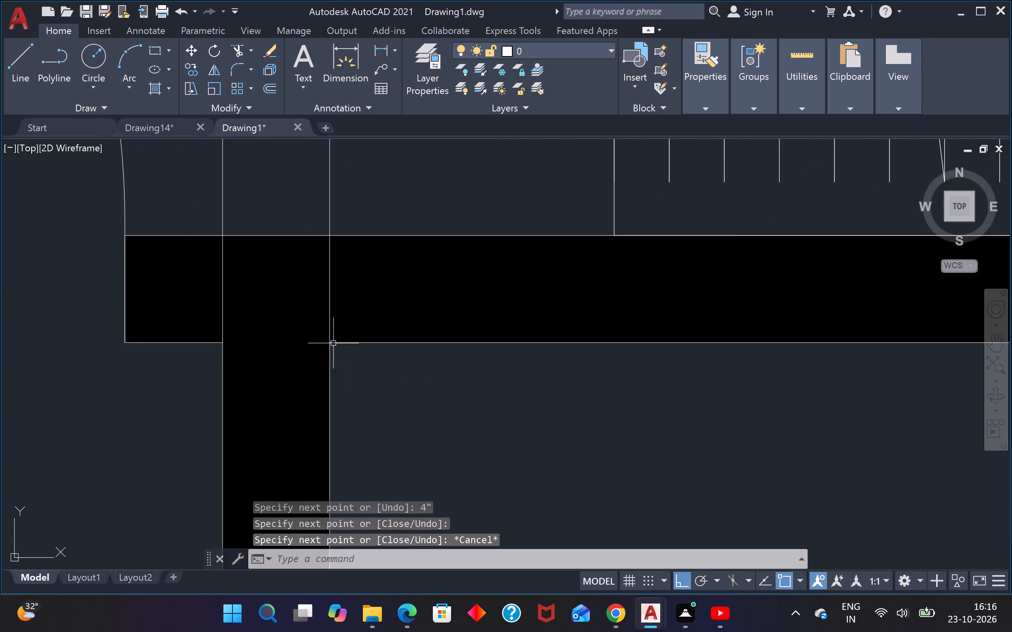
Trim the two new wall lines where they cross the solid horizontal wall above the small right-hand room.
{"action": "scroll", "coordinate": [333, 343], "scroll_direction": "down", "scroll_amount": 1}
{"action": "type", "text": "tr"}
{"action": "key", "text": "space"}
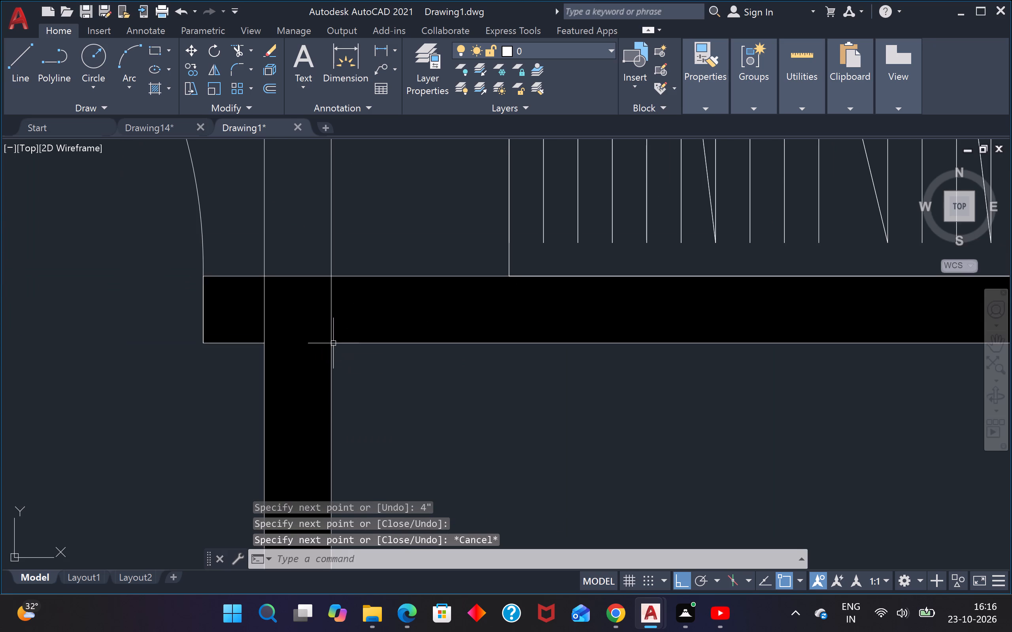
{"action": "left_click", "coordinate": [266, 309]}
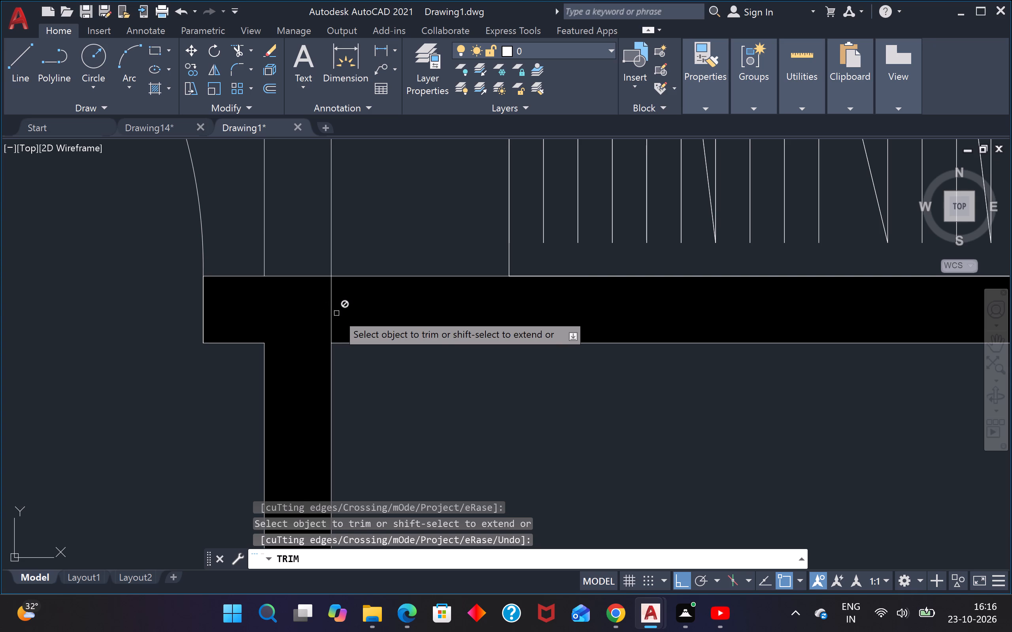
{"action": "left_click", "coordinate": [332, 312]}
{"action": "key", "text": "Escape"}
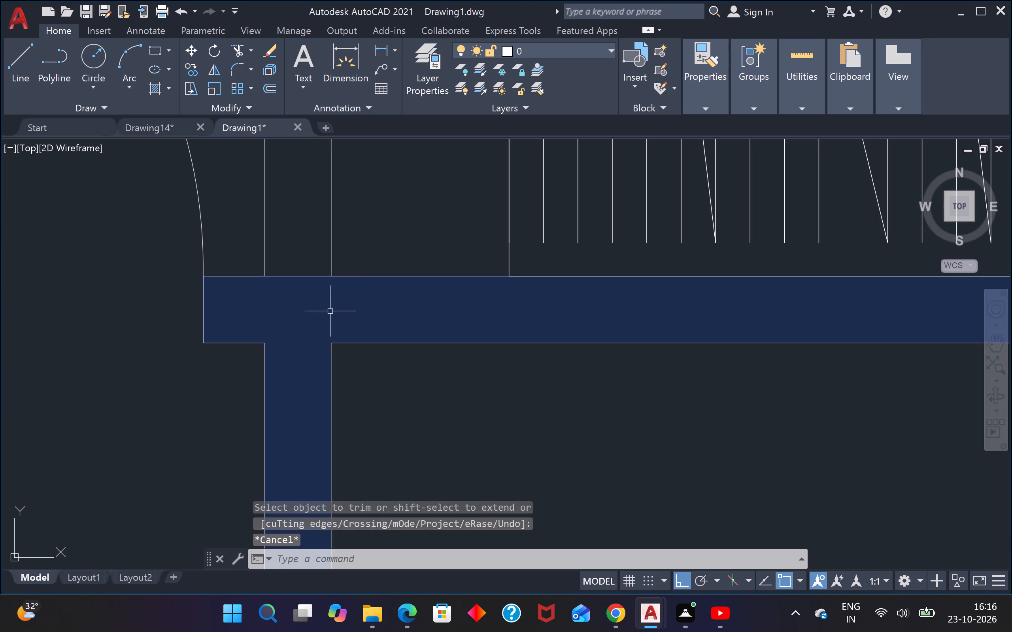
{"action": "key", "text": "Escape"}
Trim the horizontal wall's upper line between the two new wall lines to open the junction.
{"action": "scroll", "coordinate": [300, 268], "scroll_direction": "down", "scroll_amount": 2}
{"action": "scroll", "coordinate": [300, 268], "scroll_direction": "up", "scroll_amount": 2}
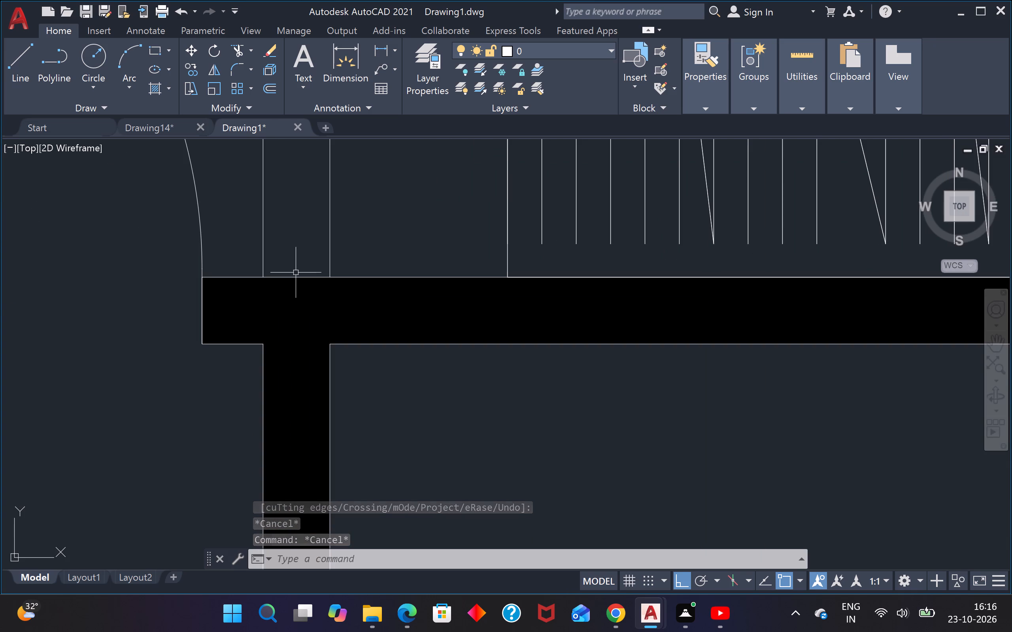
{"action": "type", "text": "tr"}
{"action": "key", "text": "space"}
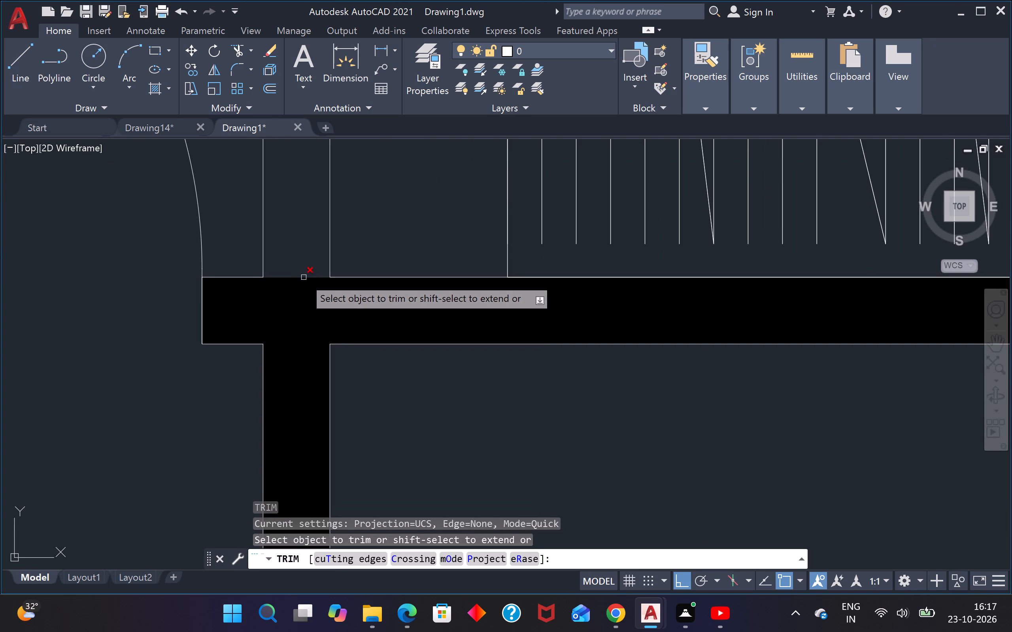
{"action": "left_click", "coordinate": [304, 277]}
{"action": "scroll", "coordinate": [305, 277], "scroll_direction": "down", "scroll_amount": 3}
{"action": "scroll", "coordinate": [338, 237], "scroll_direction": "up", "scroll_amount": 2}
{"action": "key", "text": "Escape"}
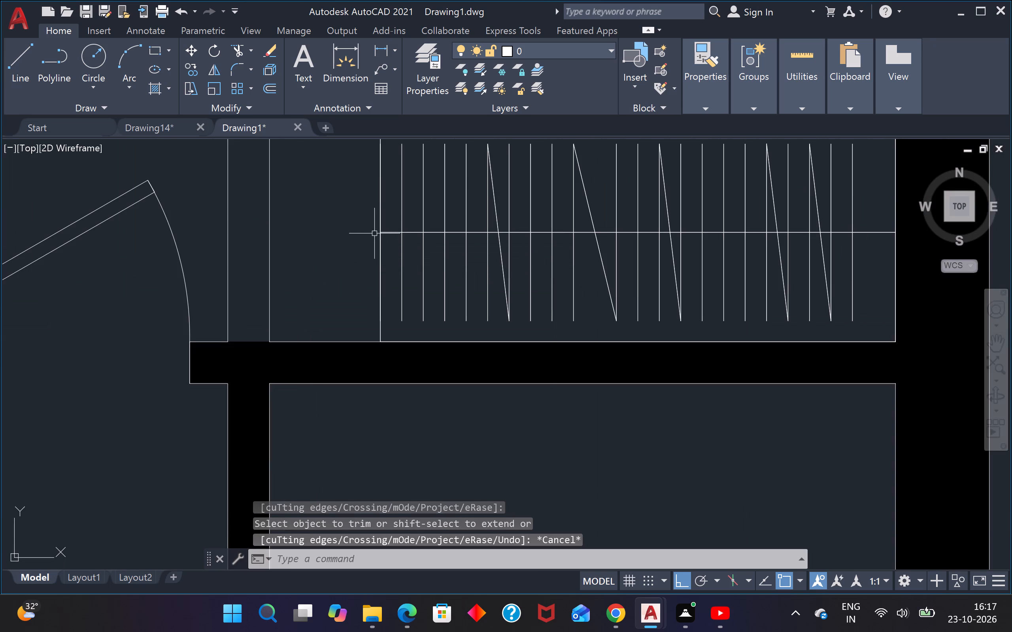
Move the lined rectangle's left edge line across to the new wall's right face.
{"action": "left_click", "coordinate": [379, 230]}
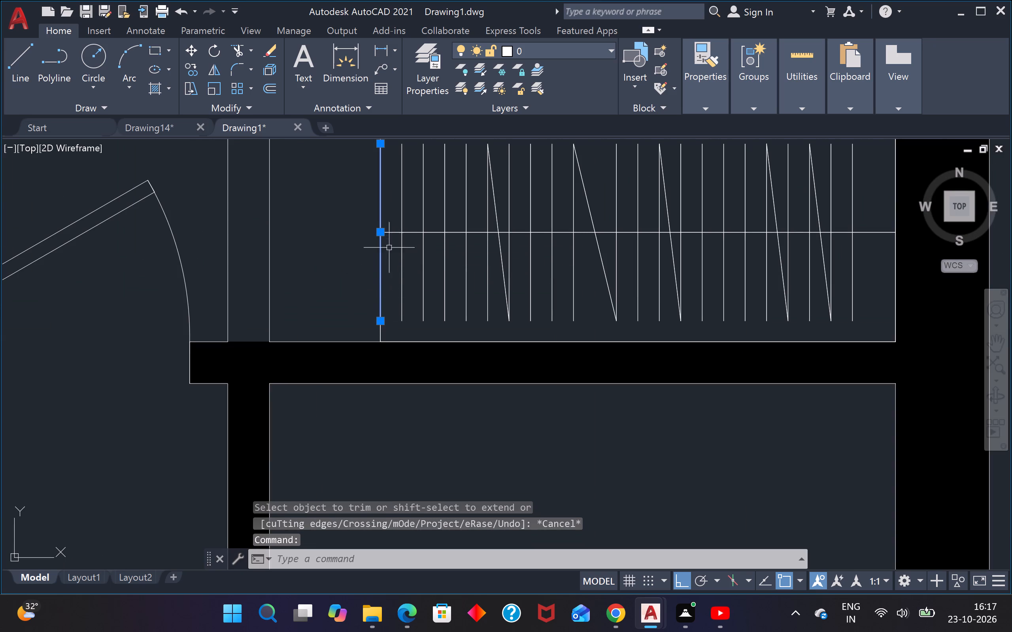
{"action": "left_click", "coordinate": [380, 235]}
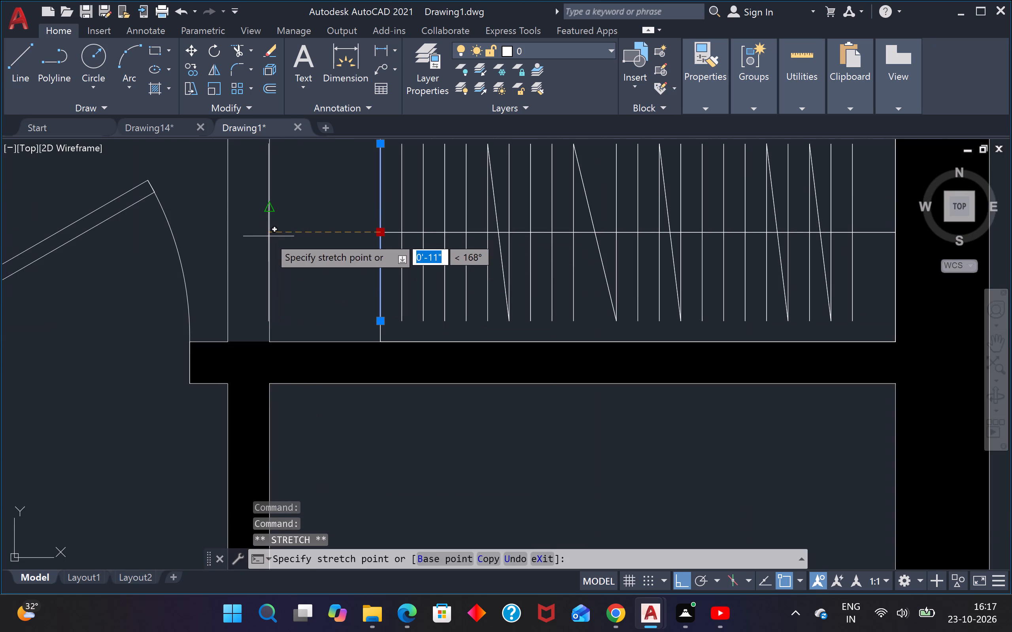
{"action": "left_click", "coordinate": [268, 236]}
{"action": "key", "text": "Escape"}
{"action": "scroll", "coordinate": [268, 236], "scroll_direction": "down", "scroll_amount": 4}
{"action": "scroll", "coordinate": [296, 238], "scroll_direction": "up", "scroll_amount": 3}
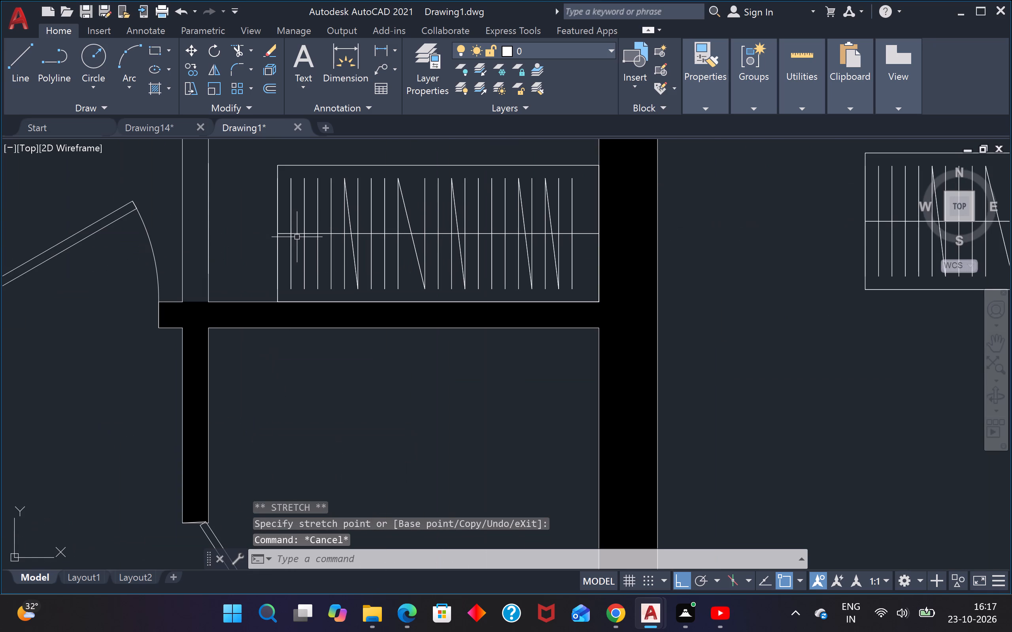
Draw lines from the rectangle's lower-left corner 11" to the wall, up it about 1'-9", and back to the rectangle's upper-left corner.
{"action": "key", "text": "l"}
{"action": "key", "text": "space"}
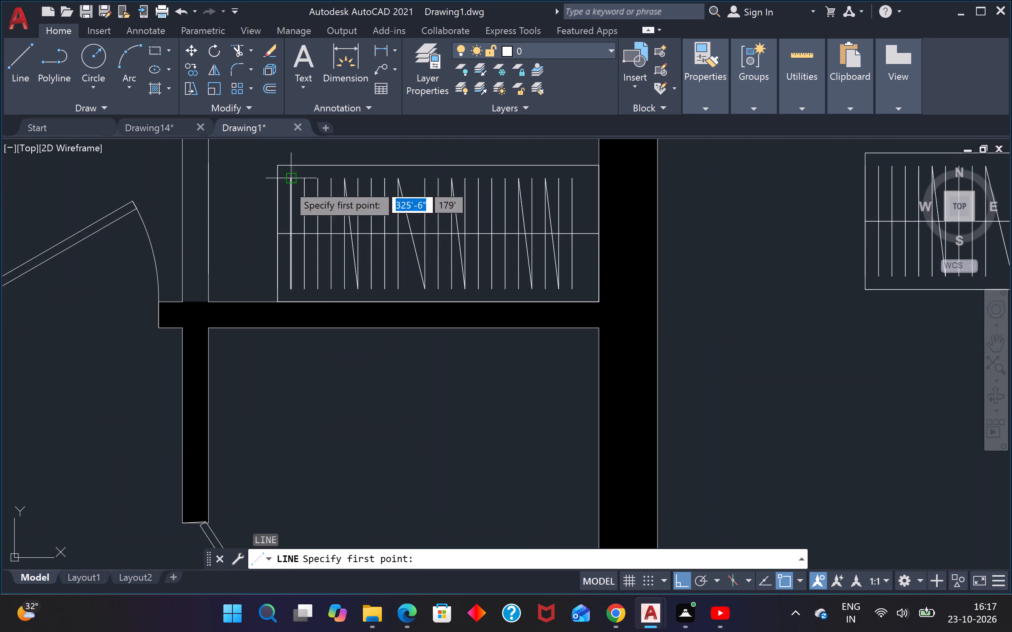
{"action": "left_click", "coordinate": [273, 303]}
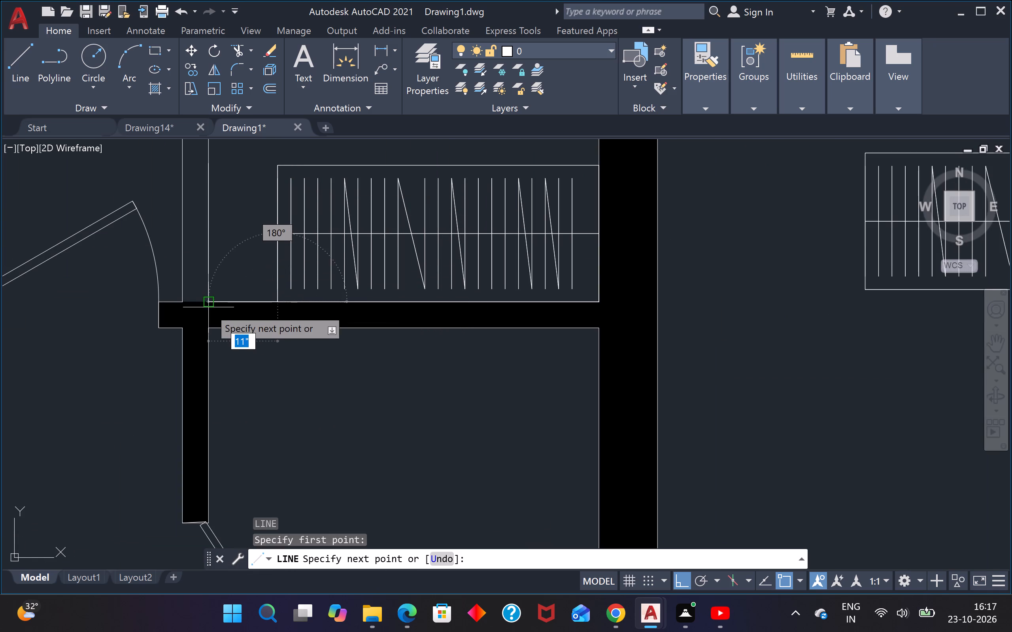
{"action": "left_click", "coordinate": [213, 299]}
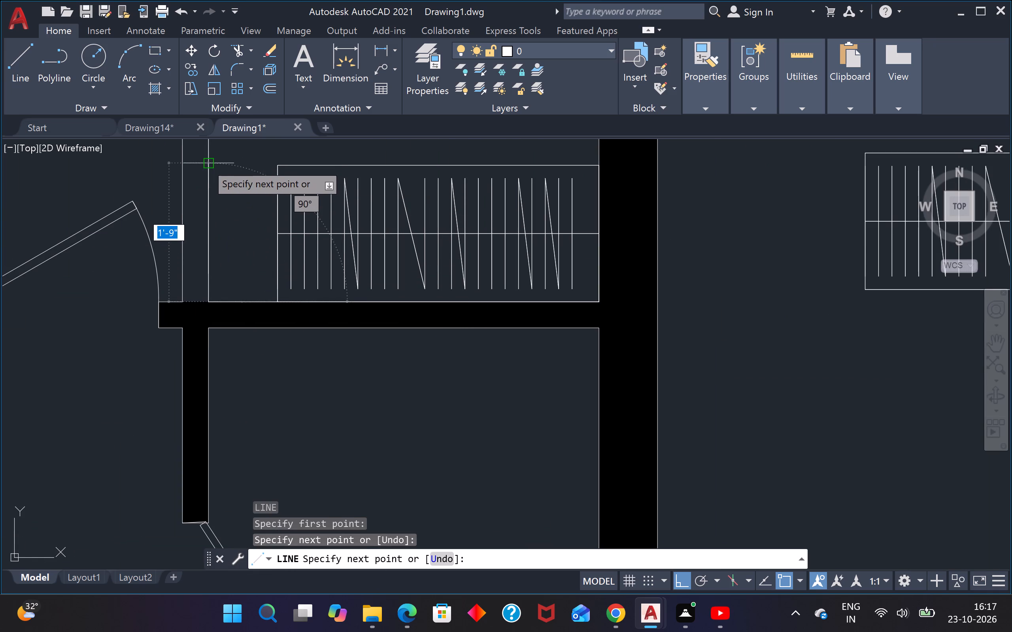
{"action": "left_click", "coordinate": [206, 163]}
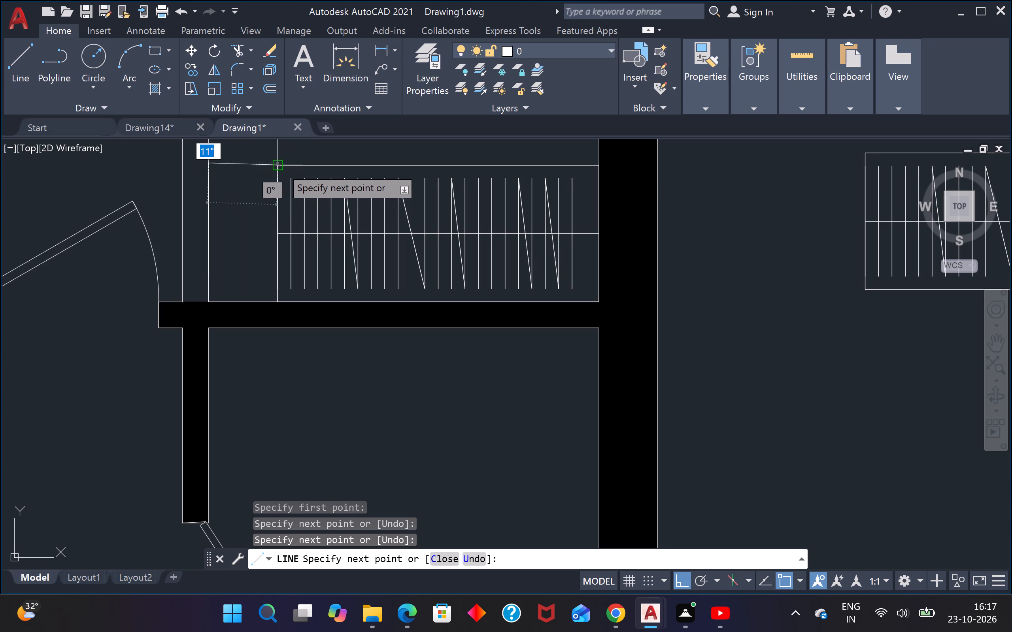
{"action": "left_click", "coordinate": [276, 167]}
{"action": "key", "text": "Escape"}
{"action": "scroll", "coordinate": [276, 167], "scroll_direction": "up", "scroll_amount": 3}
{"action": "scroll", "coordinate": [257, 151], "scroll_direction": "down", "scroll_amount": 3}
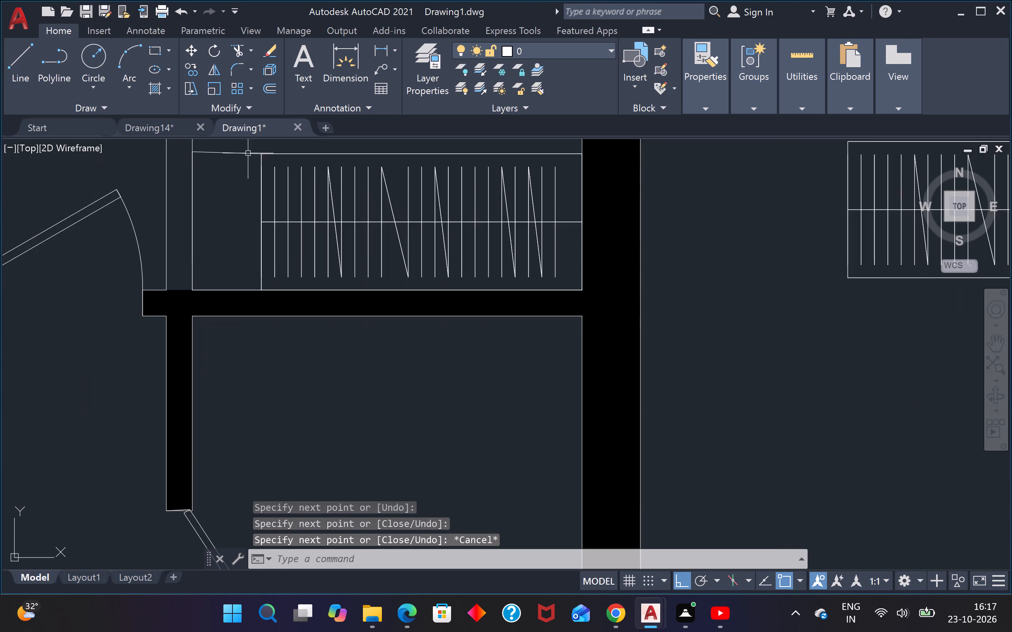
Erase the slanted line between the new wall and the lined rectangle's upper-left corner.
{"action": "scroll", "coordinate": [239, 146], "scroll_direction": "up", "scroll_amount": 3}
{"action": "middle_click_drag", "start_coordinate": [232, 144], "coordinate": [272, 315]}
{"action": "left_click_drag", "start_coordinate": [269, 276], "coordinate": [226, 324]}
{"action": "left_click_drag", "start_coordinate": [182, 380], "coordinate": [185, 378]}
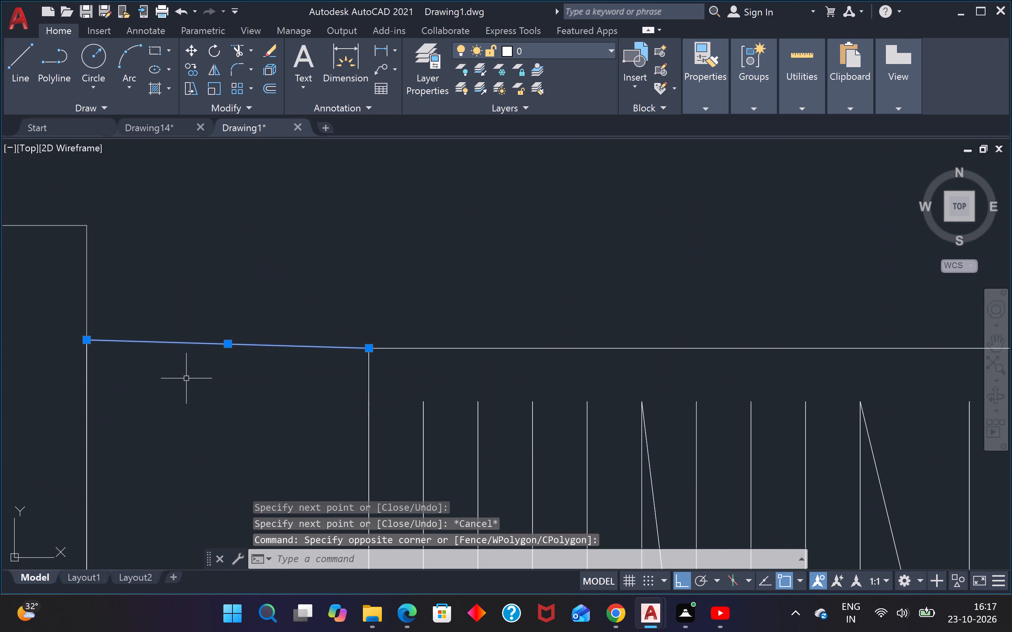
{"action": "key", "text": "Delete"}
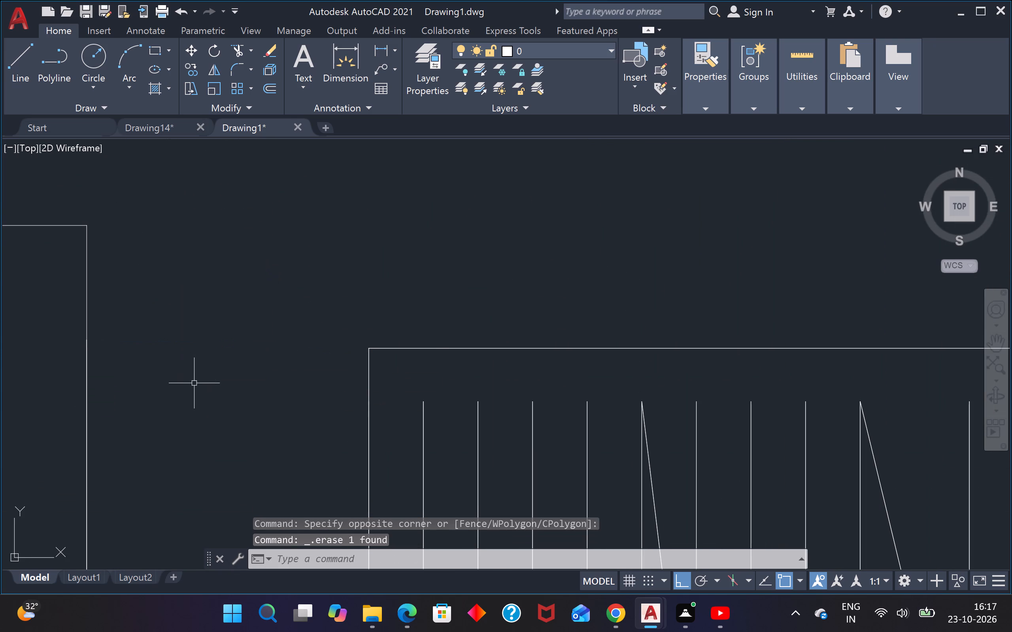
Draw a horizontal line from the lined rectangle's upper-left corner leftward past the new wall's right face.
{"action": "type", "text": "l"}
{"action": "key", "text": "space"}
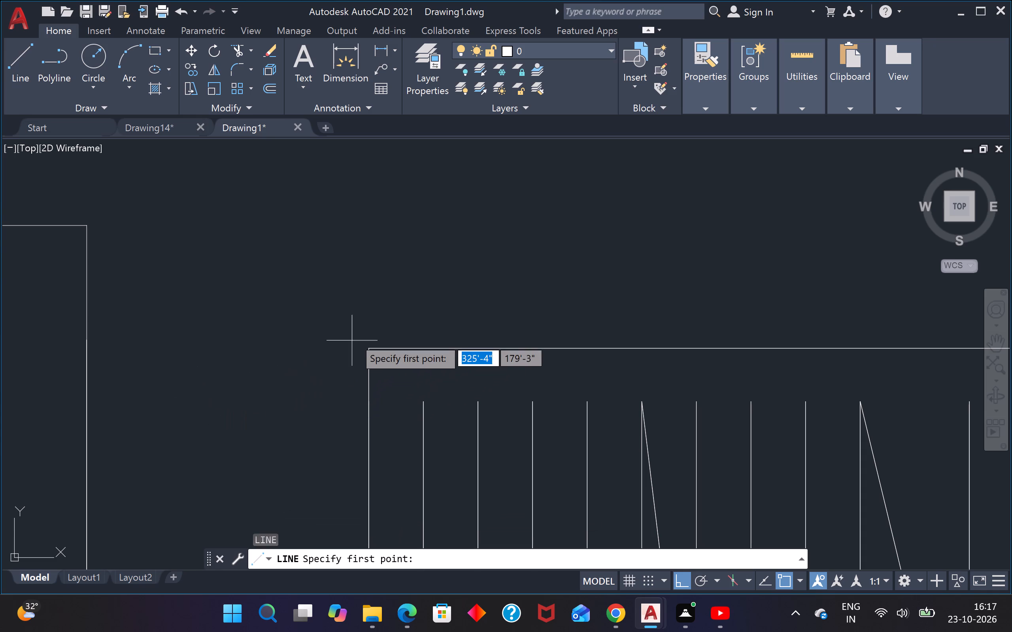
{"action": "left_click", "coordinate": [368, 350]}
{"action": "left_click", "coordinate": [40, 348]}
{"action": "key", "text": "Escape"}
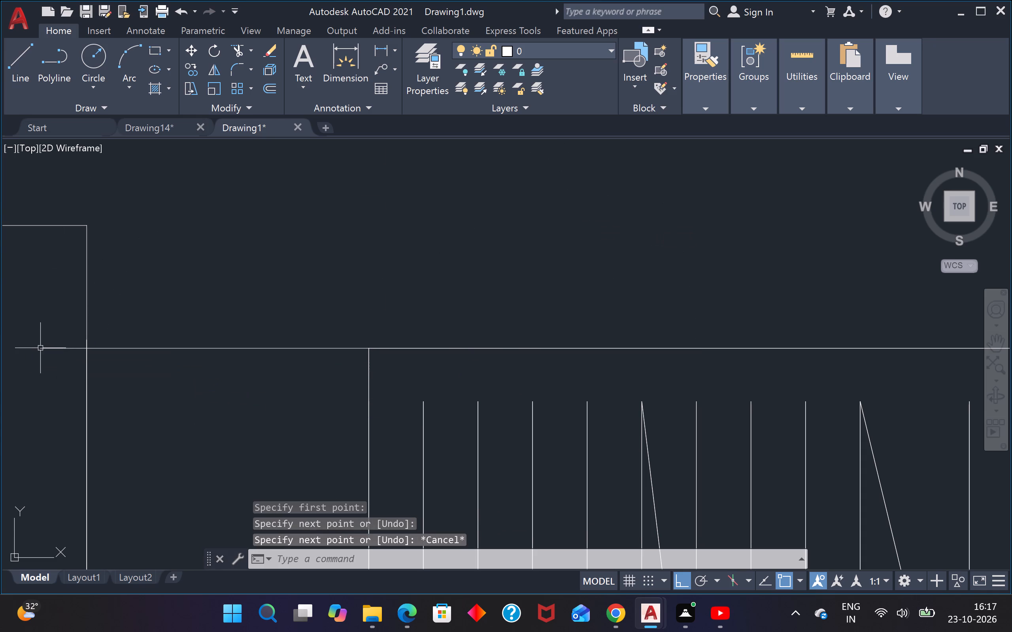
Trim the part of the horizontal line that overhangs inside the new wall outline.
{"action": "type", "text": "tr"}
{"action": "key", "text": "space"}
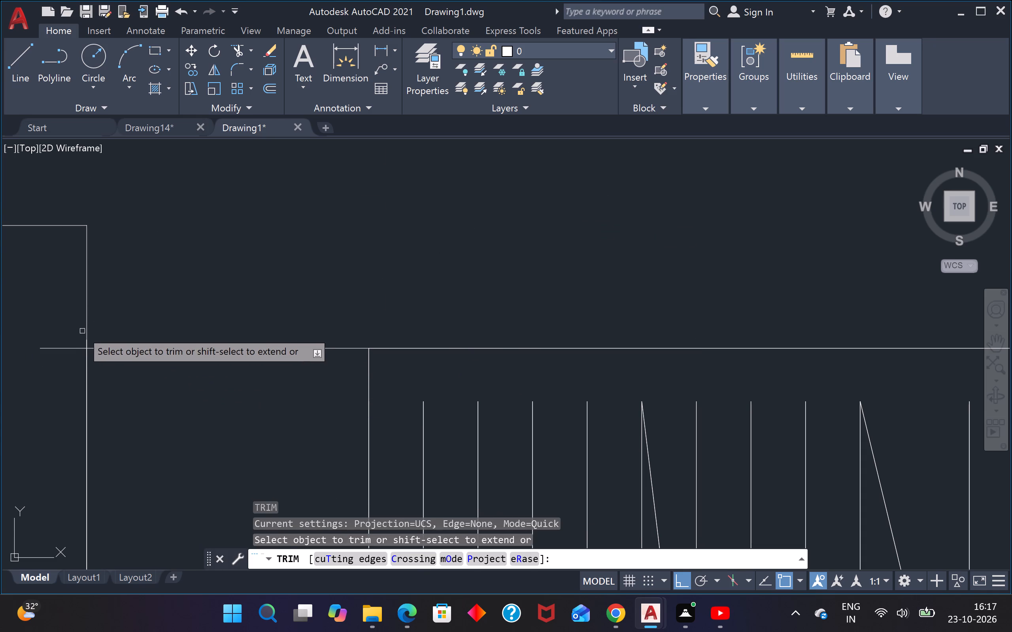
{"action": "left_click", "coordinate": [76, 329]}
{"action": "left_click", "coordinate": [64, 365]}
{"action": "scroll", "coordinate": [101, 347], "scroll_direction": "down", "scroll_amount": 3}
{"action": "scroll", "coordinate": [141, 415], "scroll_direction": "up", "scroll_amount": 1}
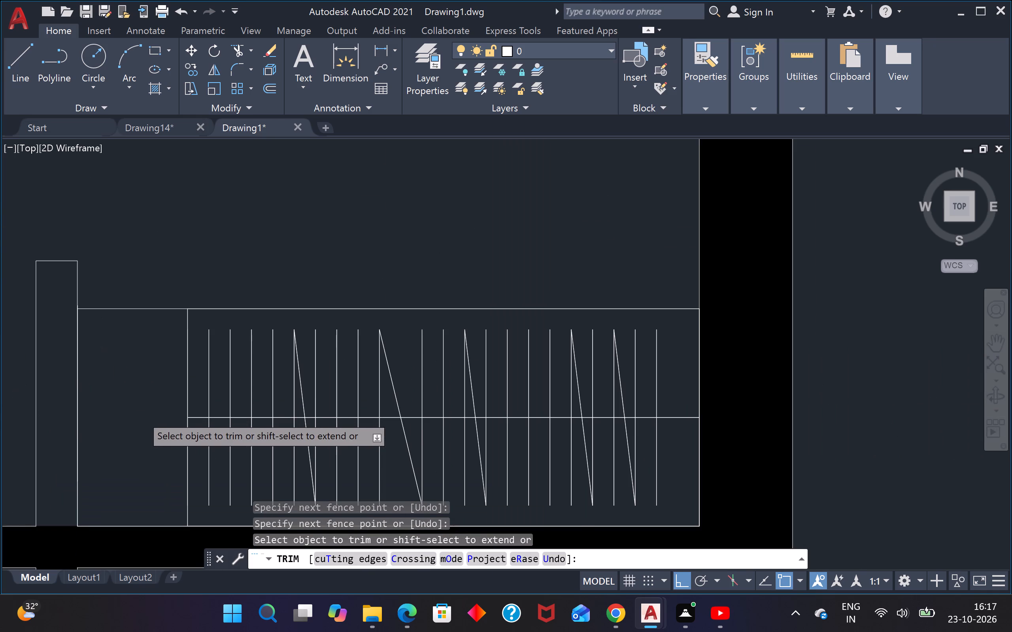
{"action": "key", "text": "Escape"}
{"action": "key", "text": "Escape"}
Erase the lined rectangle's old left edge between the wall and the first vertical line.
{"action": "left_click_drag", "start_coordinate": [197, 387], "coordinate": [192, 387]}
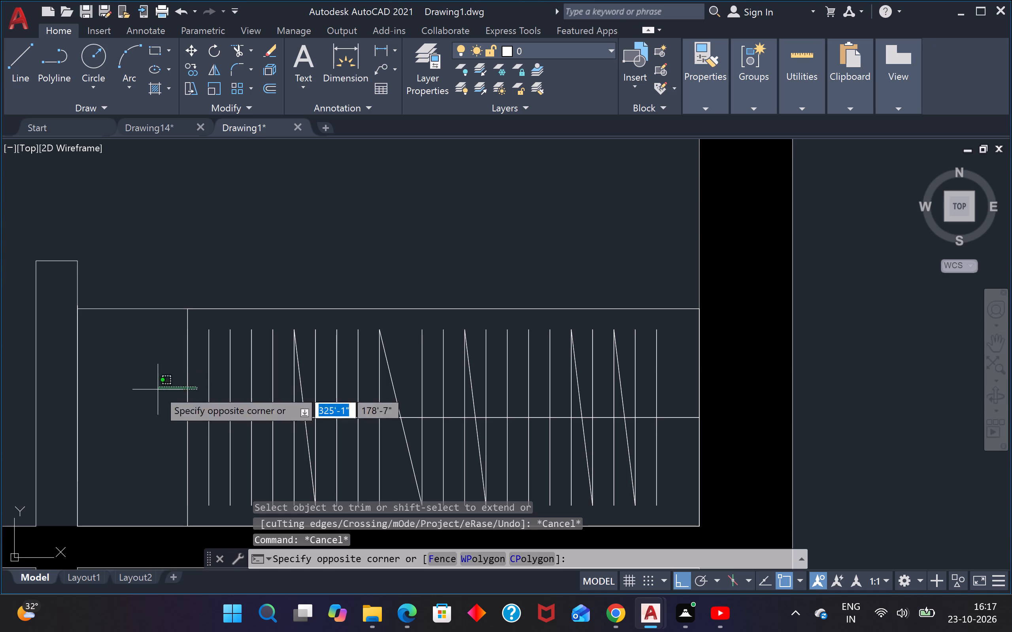
{"action": "left_click", "coordinate": [158, 389]}
{"action": "key", "text": "Delete"}
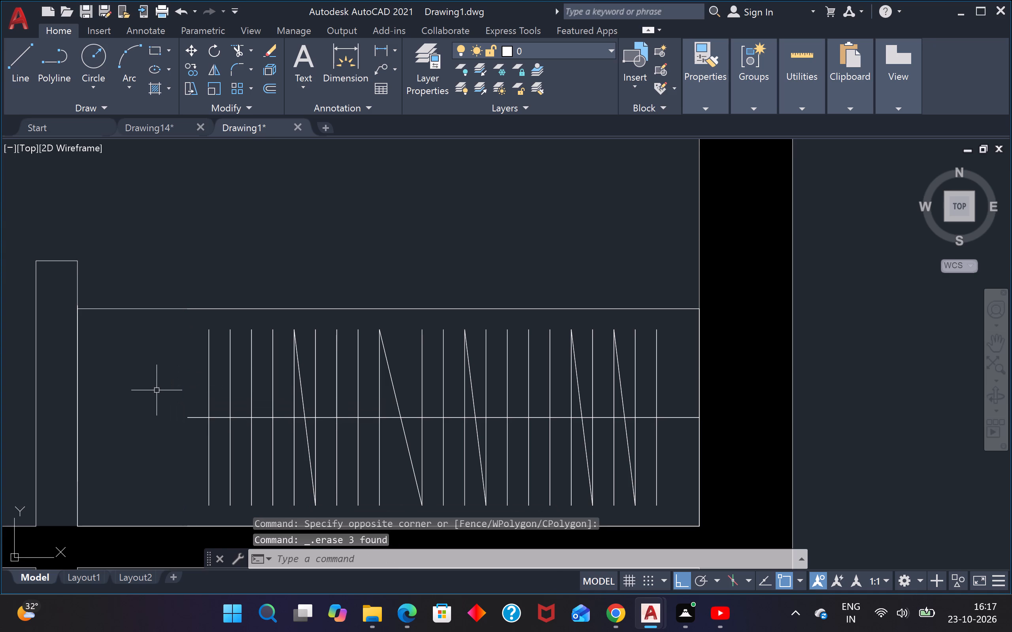
Copy the rectangle's leftmost vertical lines, diagonal and middle line about 10" leftward to fill the gap beside the wall.
{"action": "key", "text": "c"}
{"action": "type", "text": "o"}
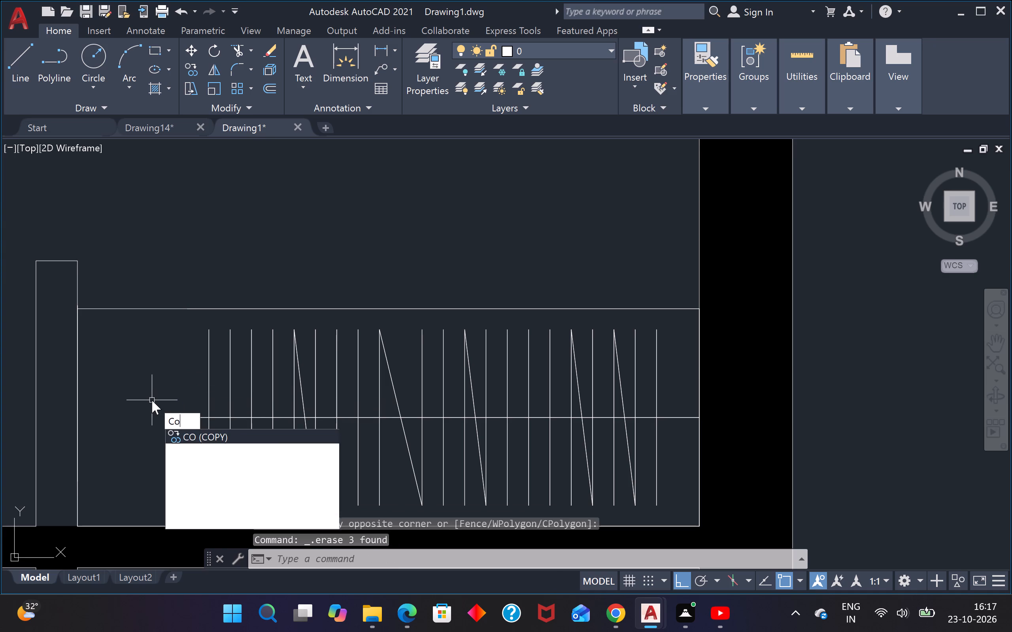
{"action": "key", "text": "space"}
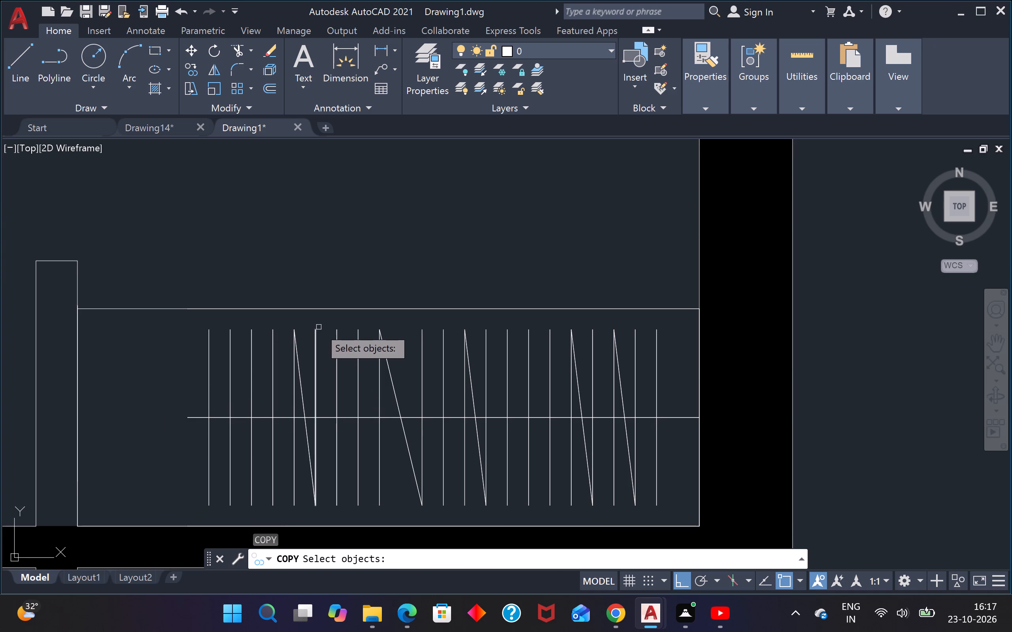
{"action": "left_click_drag", "start_coordinate": [320, 327], "coordinate": [314, 332]}
{"action": "left_click", "coordinate": [182, 513]}
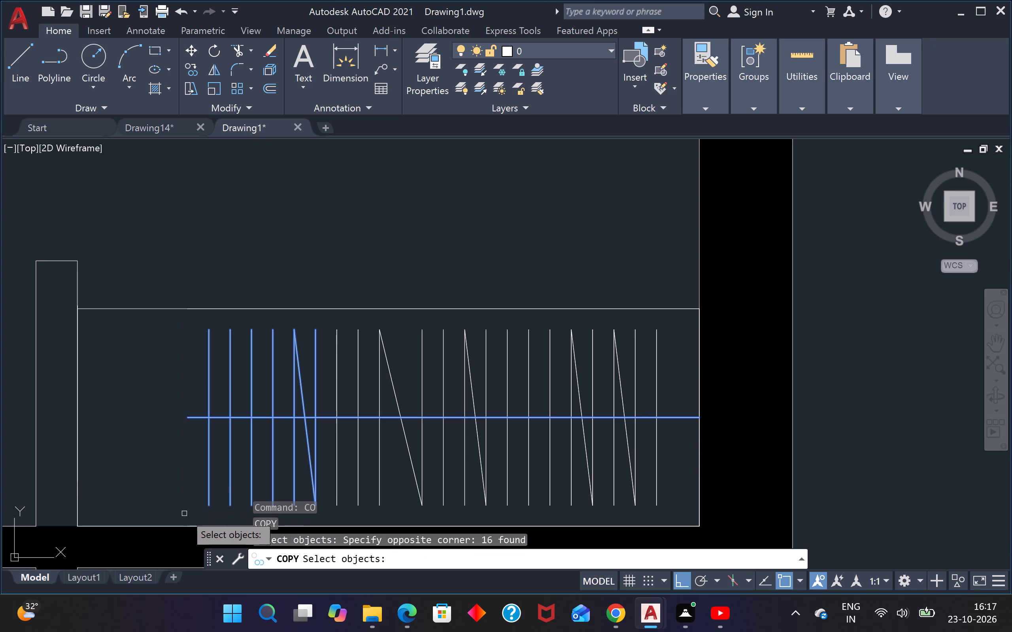
{"action": "type", "text": "m"}
{"action": "key", "text": "space"}
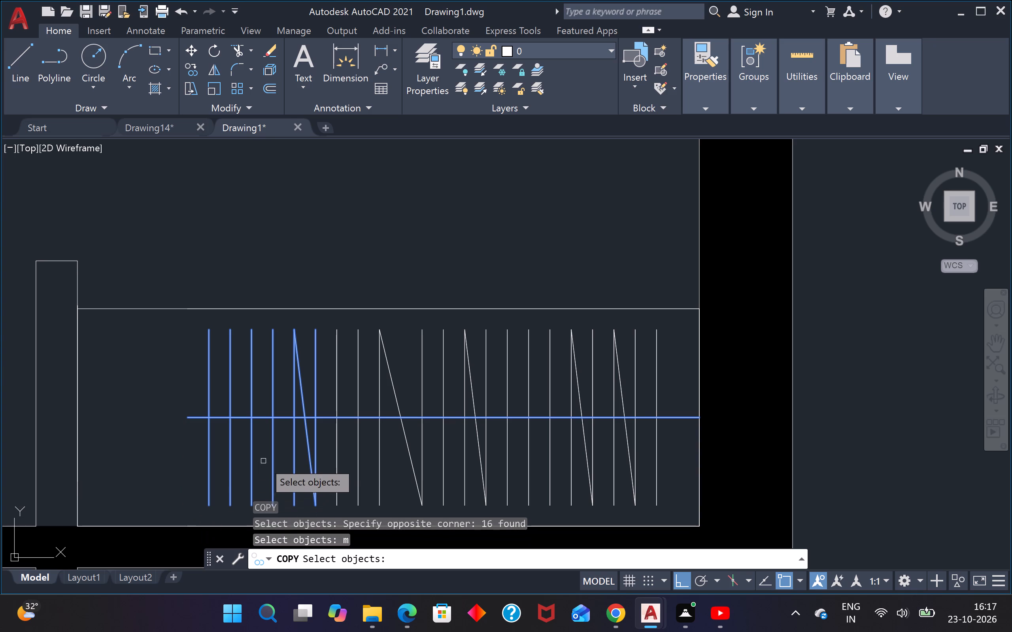
{"action": "key", "text": "space"}
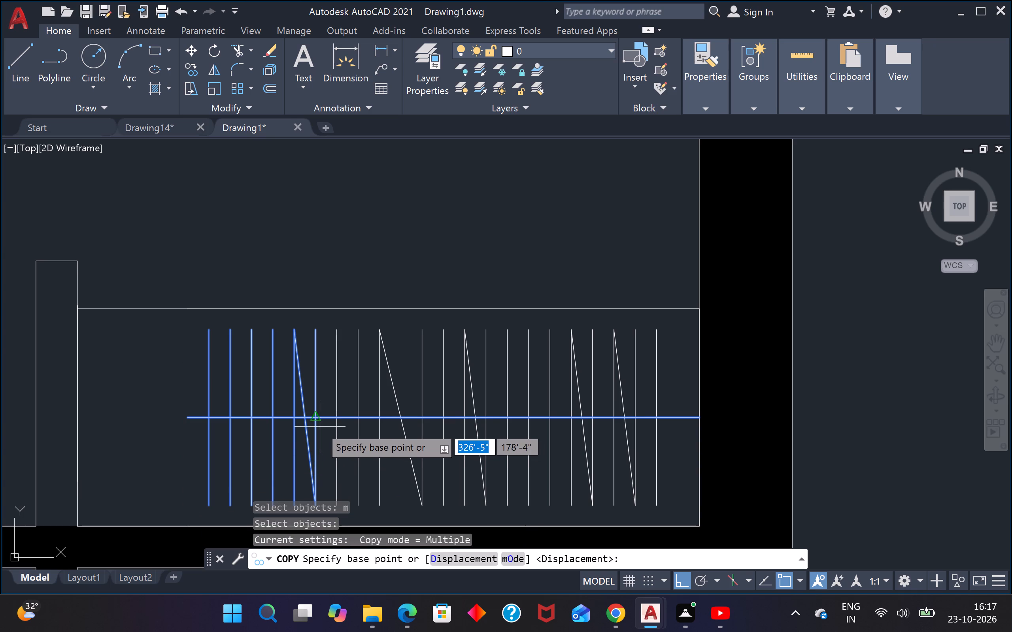
{"action": "left_click", "coordinate": [316, 421]}
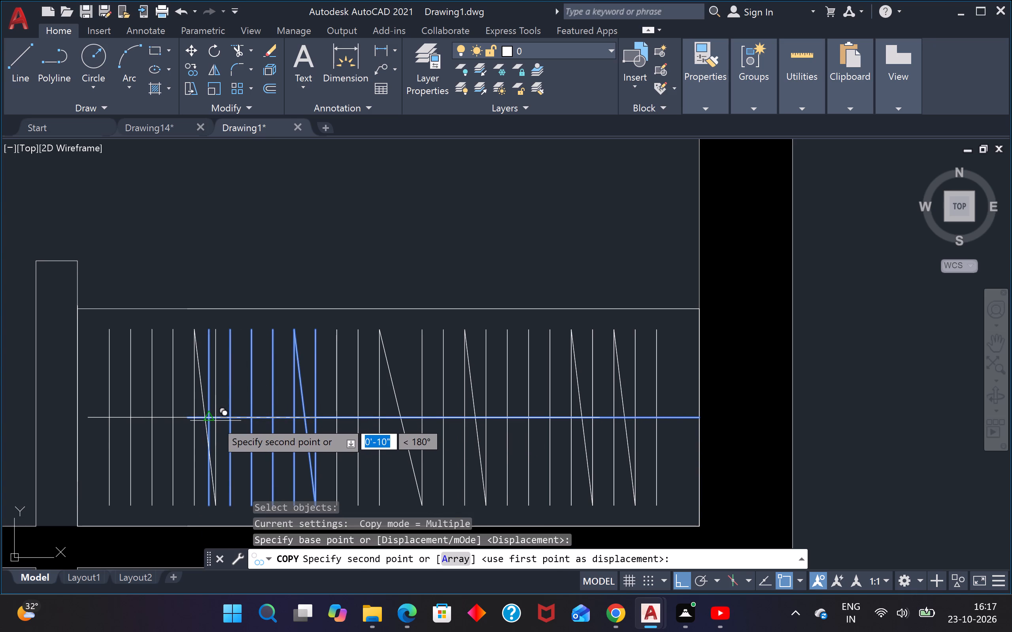
{"action": "left_click", "coordinate": [215, 421]}
{"action": "key", "text": "Escape"}
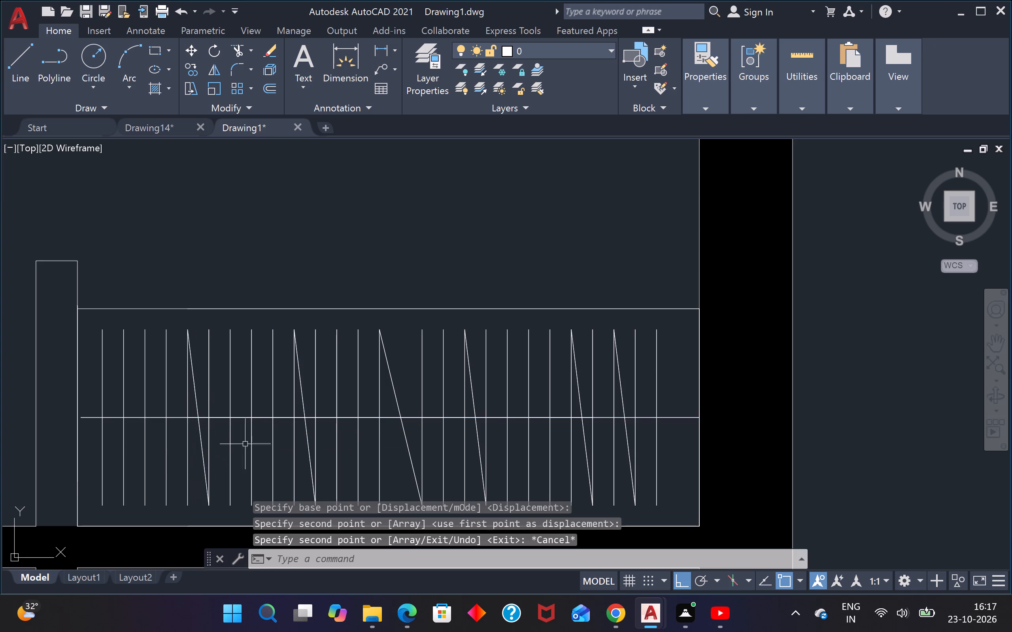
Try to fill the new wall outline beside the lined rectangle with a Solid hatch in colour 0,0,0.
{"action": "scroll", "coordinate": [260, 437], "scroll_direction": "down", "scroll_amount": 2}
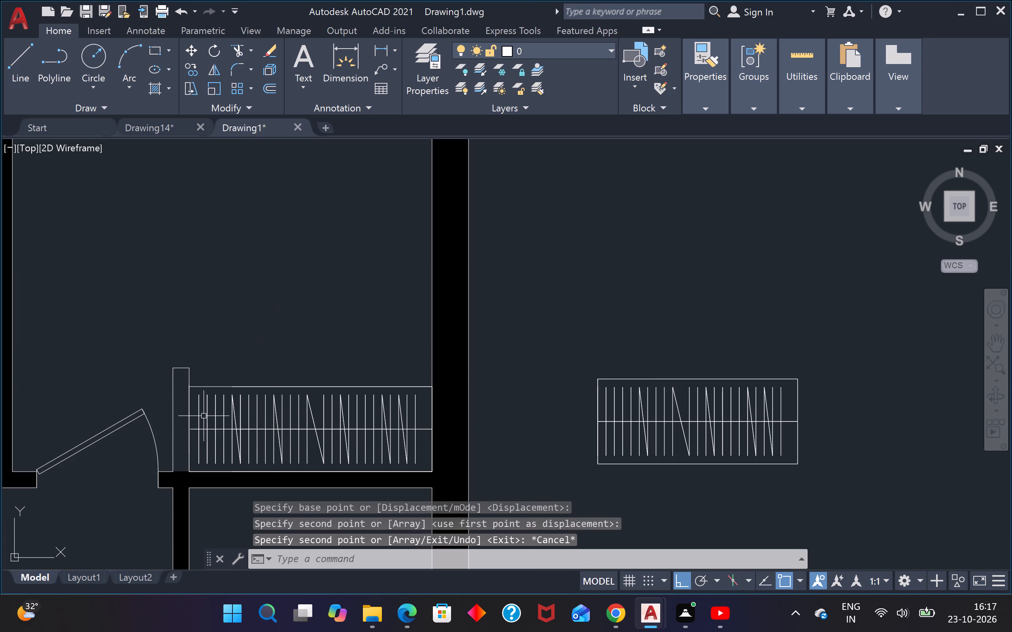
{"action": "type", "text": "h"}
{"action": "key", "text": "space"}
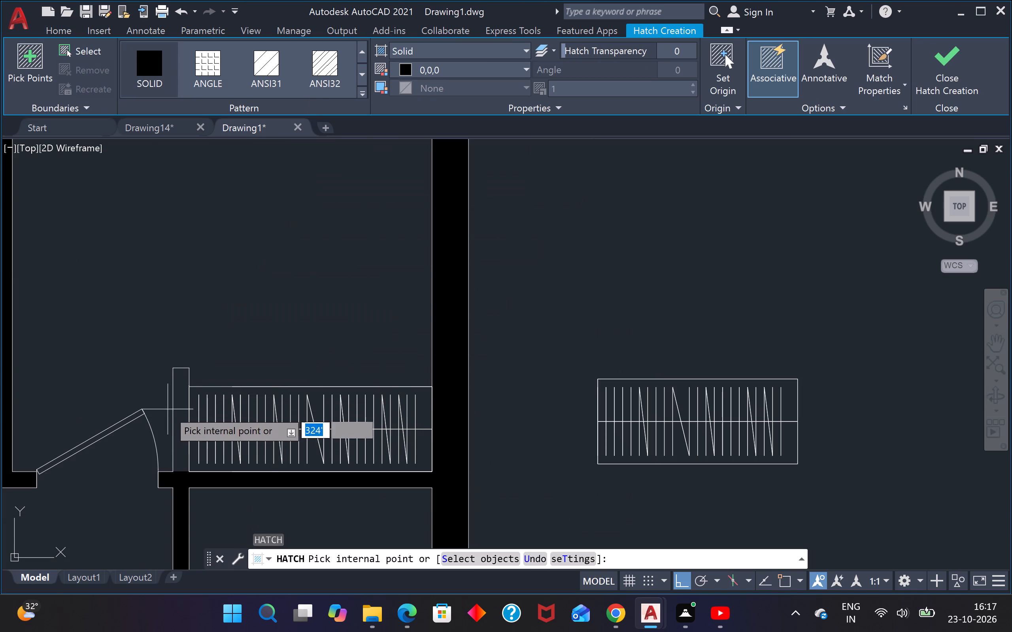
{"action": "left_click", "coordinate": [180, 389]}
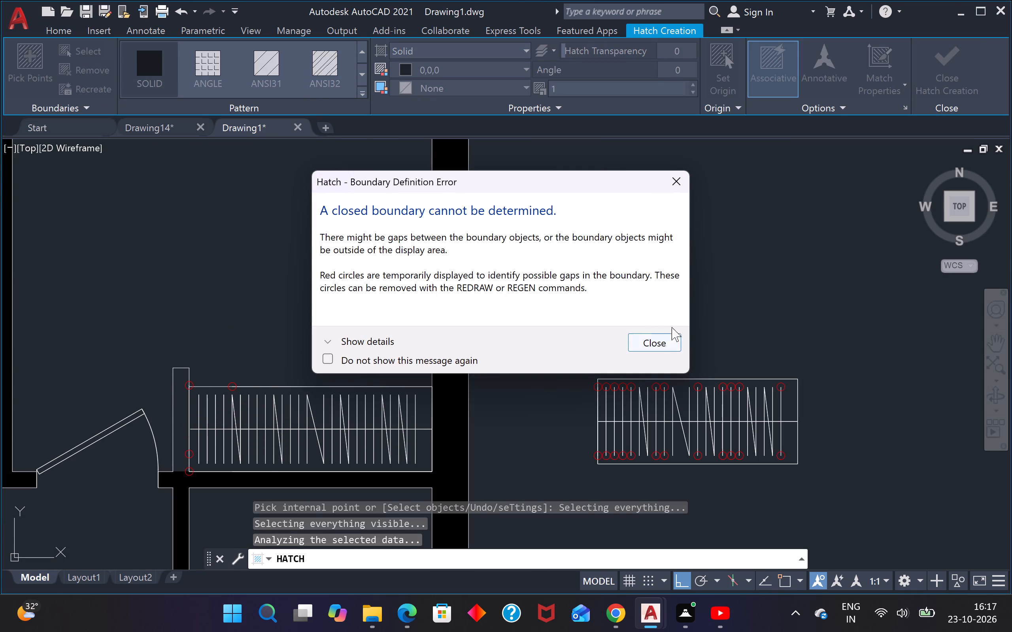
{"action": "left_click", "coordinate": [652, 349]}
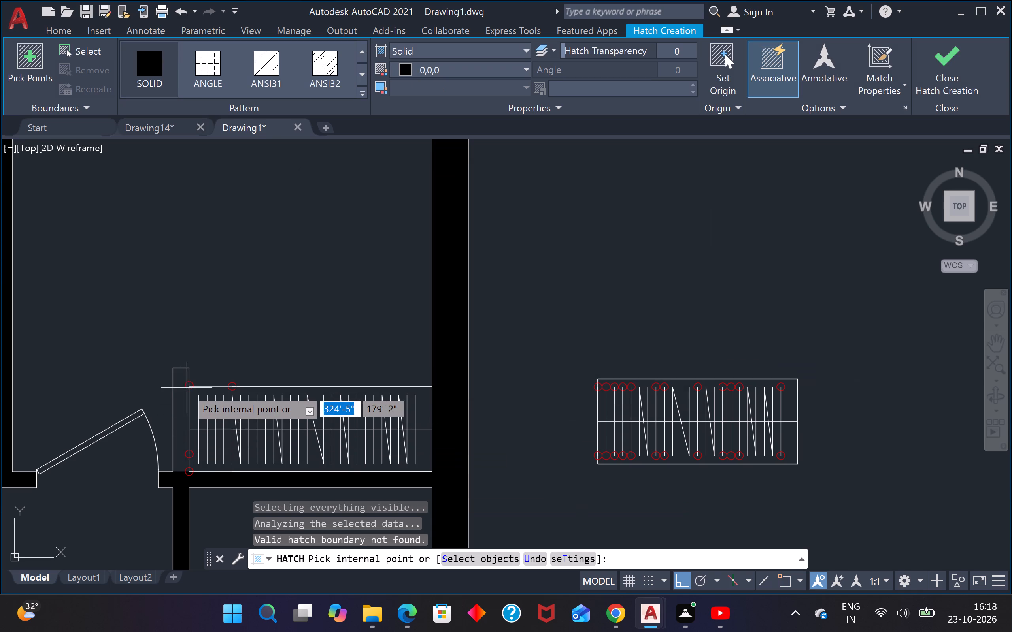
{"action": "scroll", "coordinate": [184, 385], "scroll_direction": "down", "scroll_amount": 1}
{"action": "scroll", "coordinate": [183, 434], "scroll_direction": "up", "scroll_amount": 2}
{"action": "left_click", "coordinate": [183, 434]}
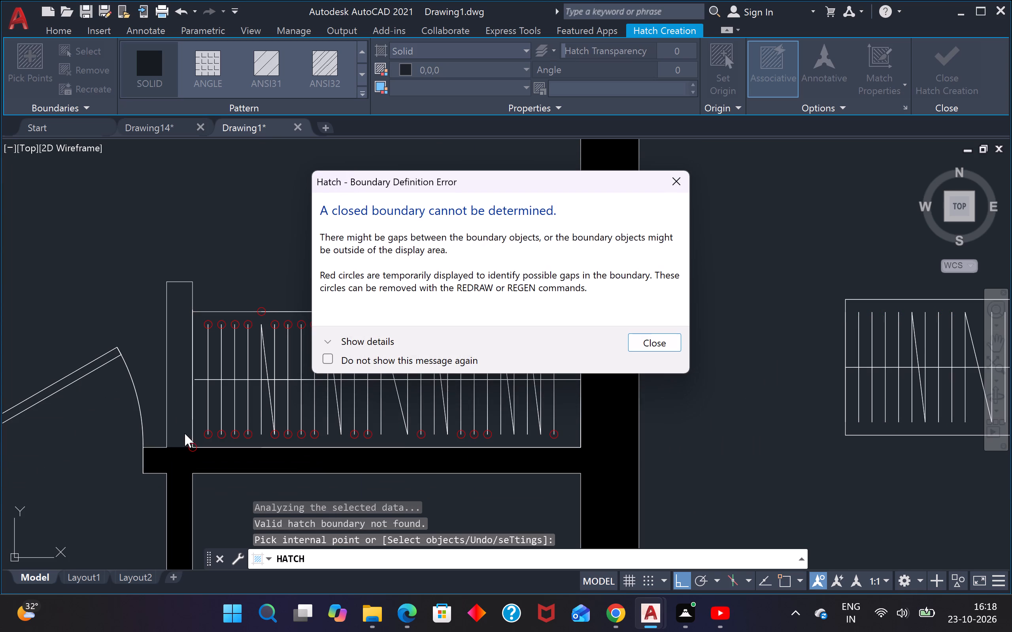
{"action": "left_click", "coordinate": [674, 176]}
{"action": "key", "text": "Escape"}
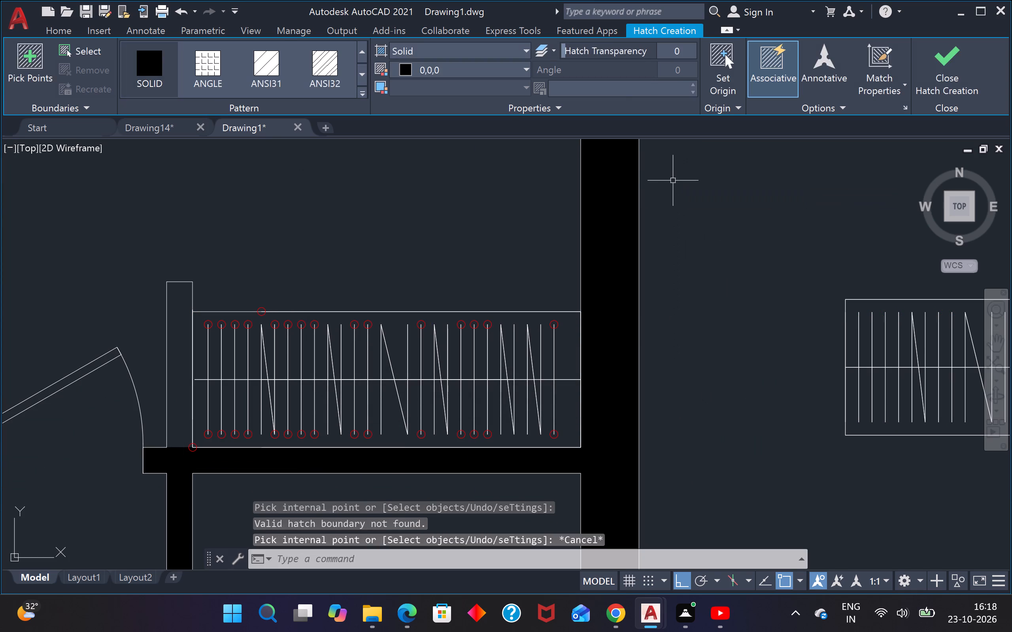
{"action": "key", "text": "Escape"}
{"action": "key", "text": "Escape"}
Erase the overlapping vertical lines along the new wall's right face.
{"action": "scroll", "coordinate": [578, 233], "scroll_direction": "down", "scroll_amount": 2}
{"action": "scroll", "coordinate": [467, 304], "scroll_direction": "up", "scroll_amount": 2}
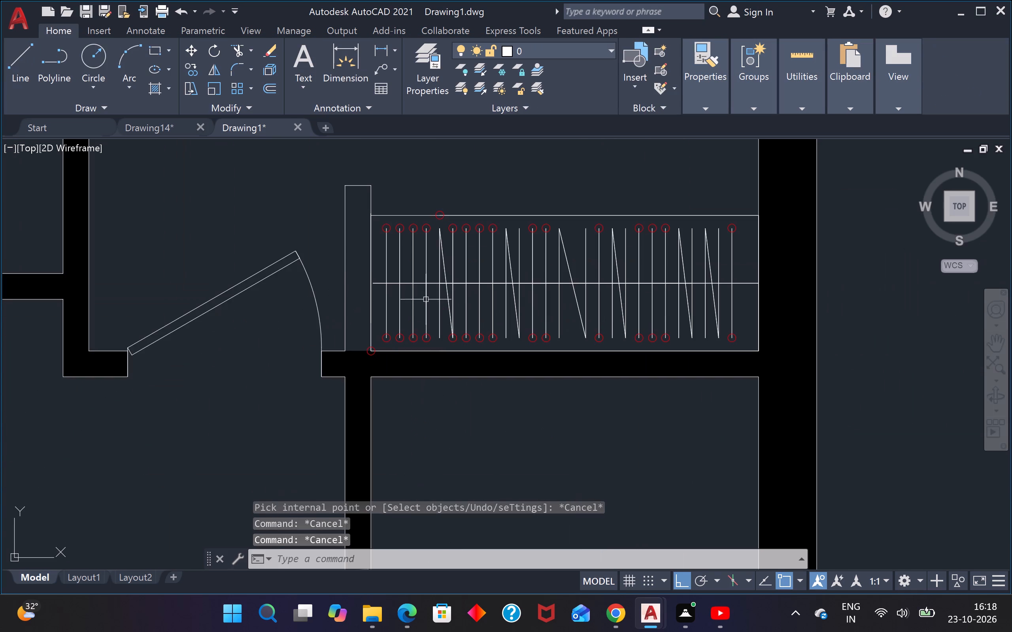
{"action": "scroll", "coordinate": [353, 274], "scroll_direction": "up", "scroll_amount": 2}
{"action": "left_click", "coordinate": [419, 235]}
{"action": "left_click", "coordinate": [388, 247]}
{"action": "scroll", "coordinate": [389, 246], "scroll_direction": "down", "scroll_amount": 3}
{"action": "scroll", "coordinate": [401, 211], "scroll_direction": "up", "scroll_amount": 3}
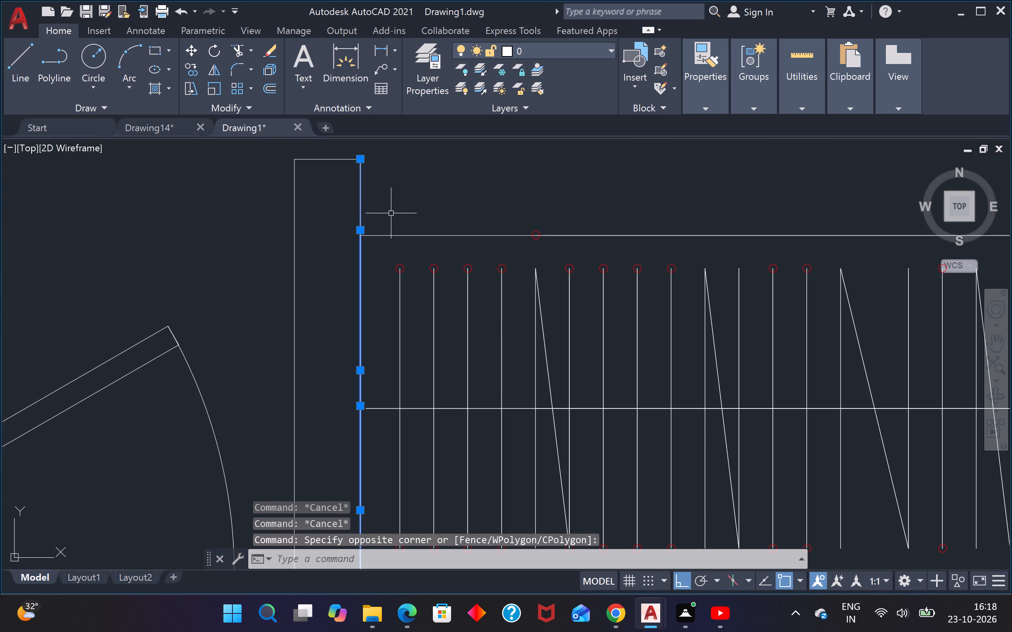
{"action": "key", "text": "Delete"}
Draw the lined rectangle's missing left edge as a vertical line about 1'-9" long, from its upper corner down to the wall.
{"action": "key", "text": "l"}
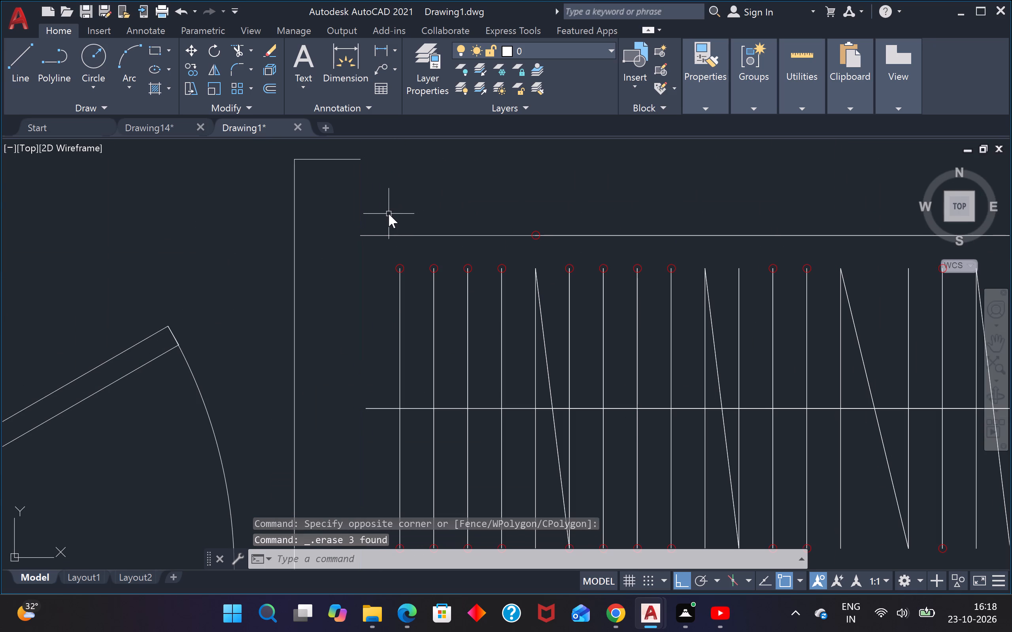
{"action": "key", "text": "space"}
{"action": "scroll", "coordinate": [355, 245], "scroll_direction": "up", "scroll_amount": 2}
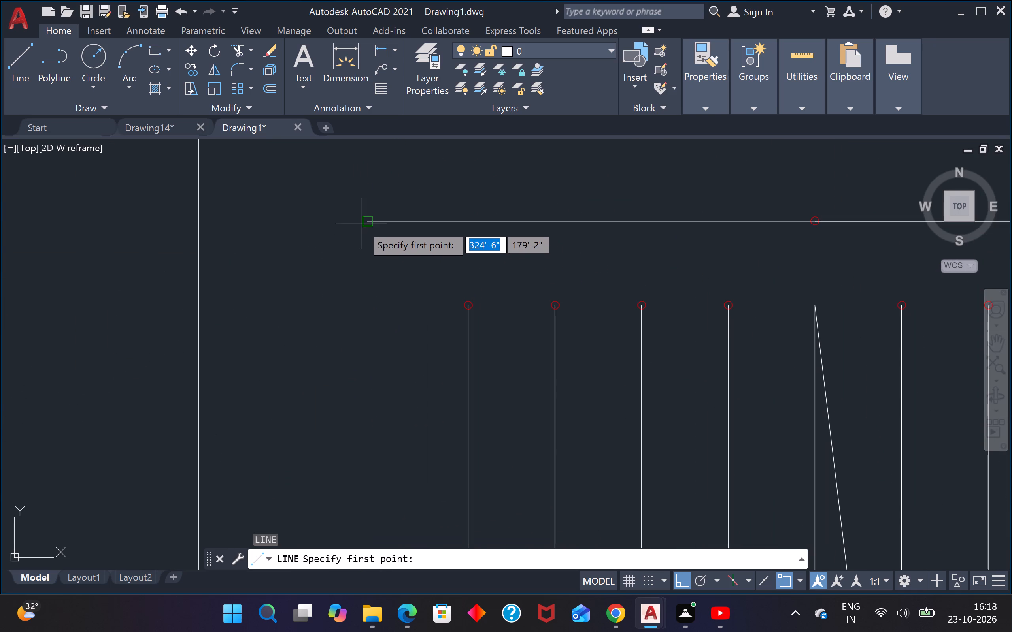
{"action": "left_click", "coordinate": [366, 220]}
{"action": "scroll", "coordinate": [366, 220], "scroll_direction": "down", "scroll_amount": 4}
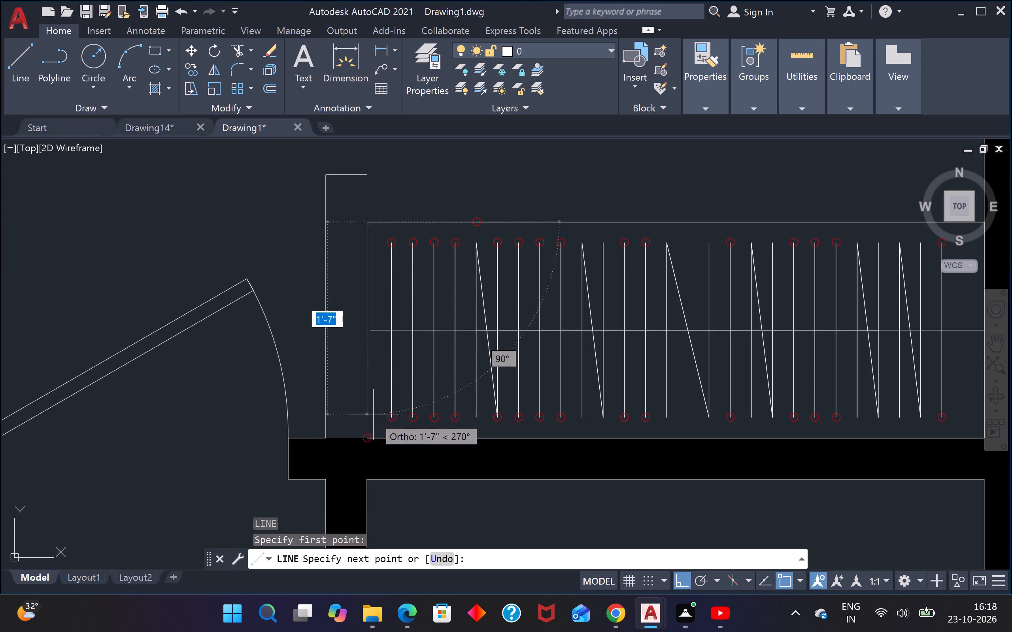
{"action": "scroll", "coordinate": [365, 440], "scroll_direction": "up", "scroll_amount": 2}
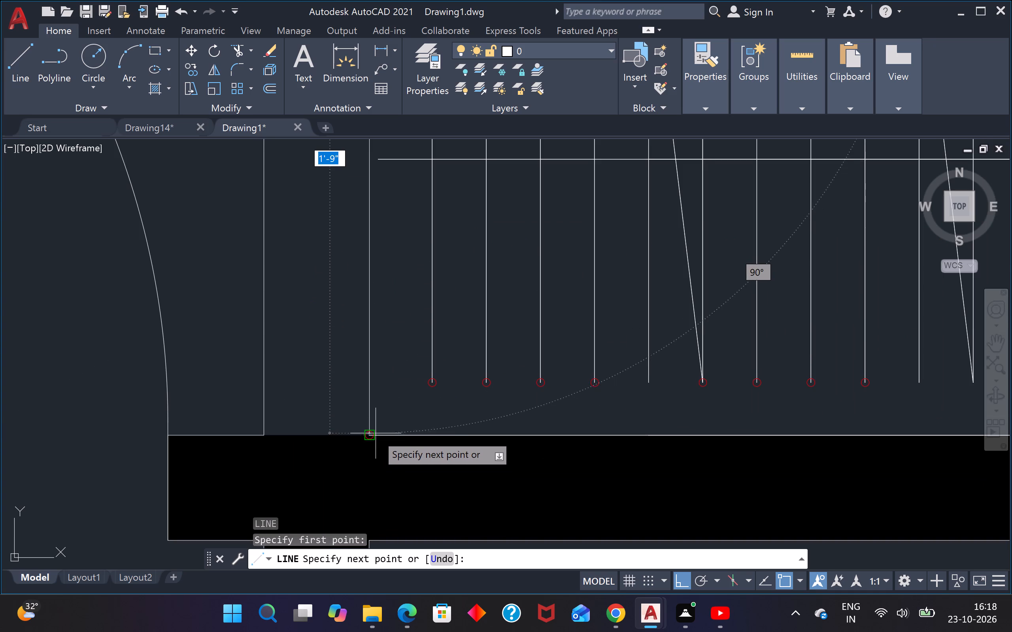
{"action": "left_click", "coordinate": [372, 434]}
{"action": "key", "text": "Escape"}
{"action": "scroll", "coordinate": [363, 377], "scroll_direction": "down", "scroll_amount": 2}
{"action": "scroll", "coordinate": [345, 211], "scroll_direction": "down", "scroll_amount": 2}
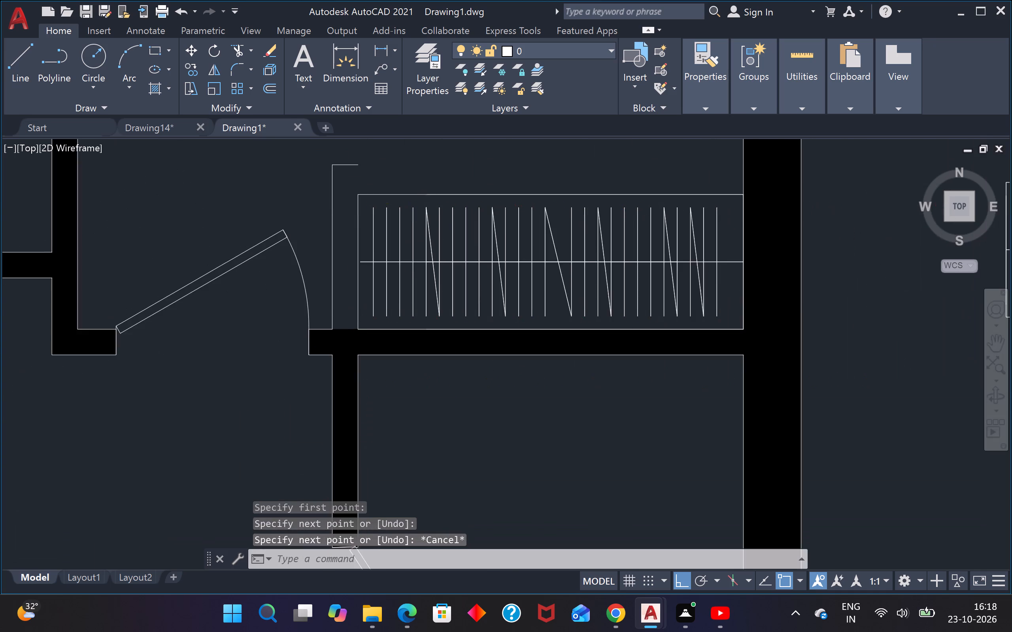
Draw the new wall outline's right face as a vertical line about 2'-1" long, from its top end to the existing wall.
{"action": "type", "text": "l"}
{"action": "key", "text": "space"}
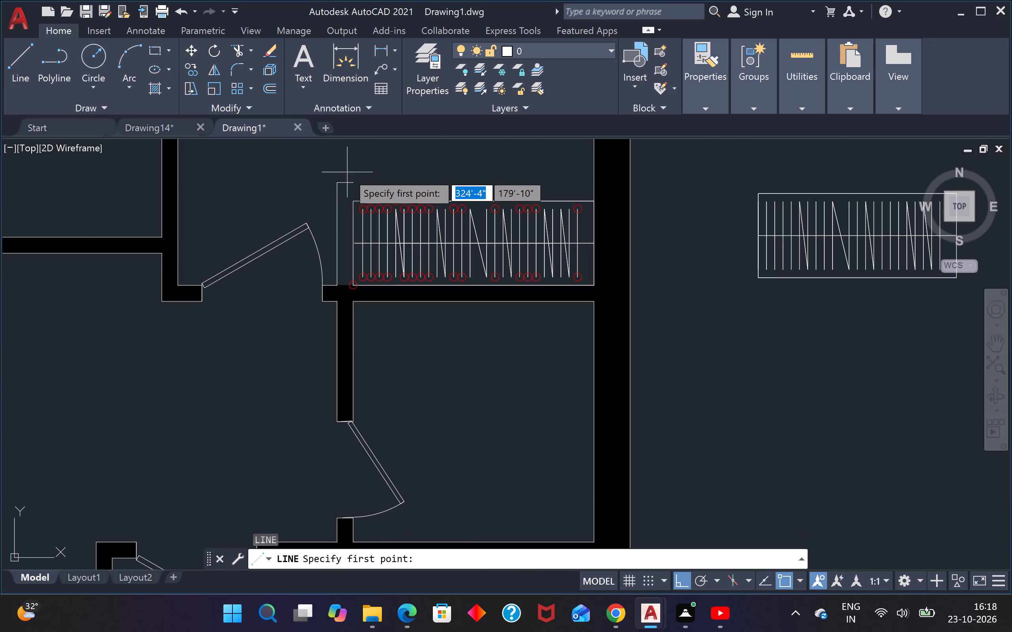
{"action": "scroll", "coordinate": [347, 173], "scroll_direction": "up", "scroll_amount": 3}
{"action": "left_click", "coordinate": [367, 211]}
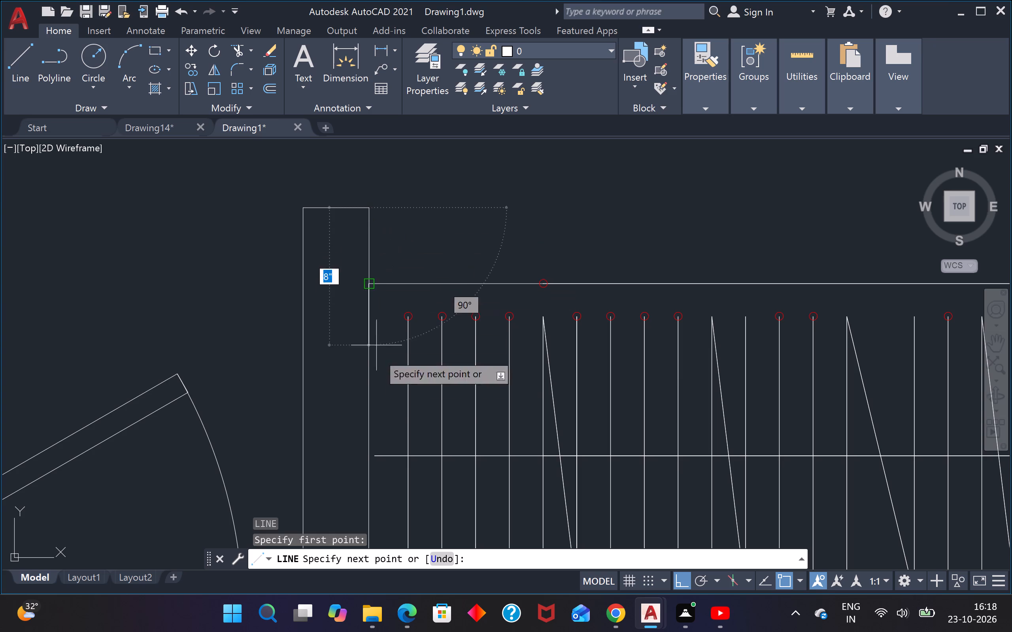
{"action": "scroll", "coordinate": [371, 389], "scroll_direction": "down", "scroll_amount": 4}
{"action": "scroll", "coordinate": [371, 425], "scroll_direction": "up", "scroll_amount": 4}
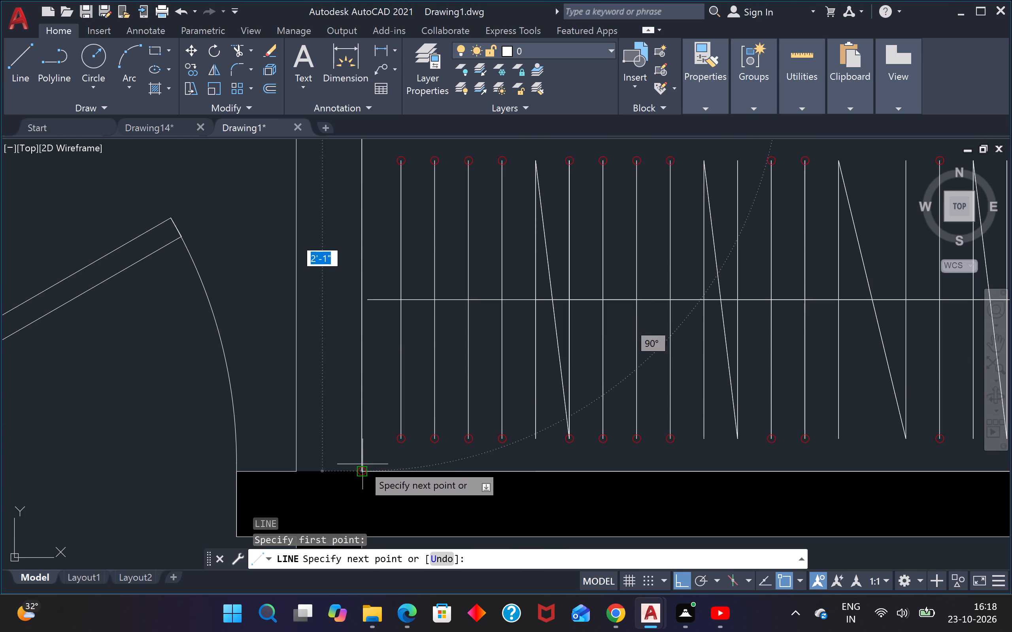
{"action": "left_click", "coordinate": [364, 473]}
{"action": "key", "text": "Escape"}
{"action": "scroll", "coordinate": [365, 467], "scroll_direction": "down", "scroll_amount": 3}
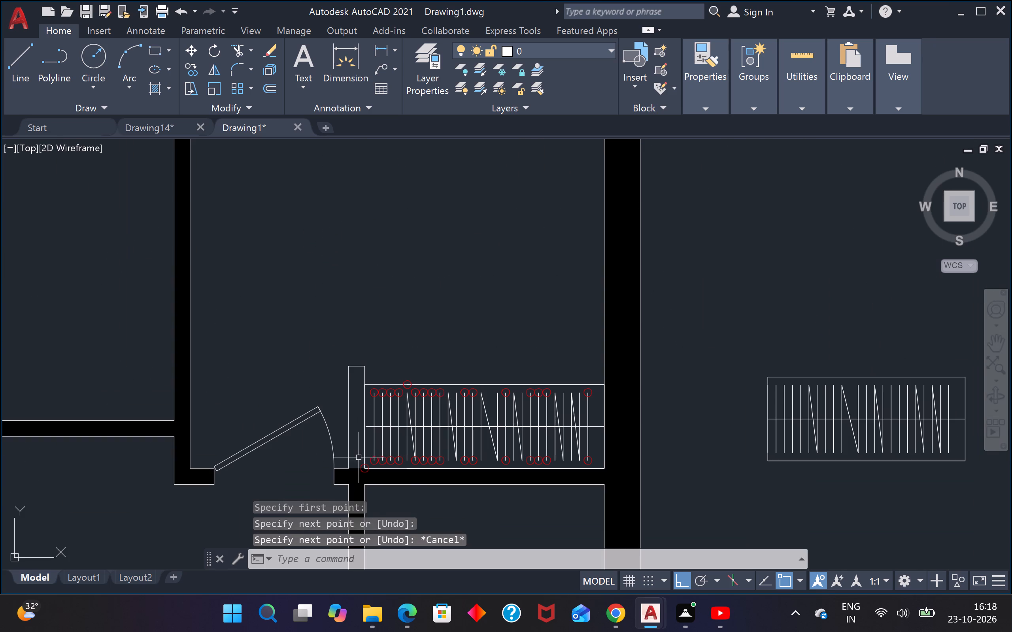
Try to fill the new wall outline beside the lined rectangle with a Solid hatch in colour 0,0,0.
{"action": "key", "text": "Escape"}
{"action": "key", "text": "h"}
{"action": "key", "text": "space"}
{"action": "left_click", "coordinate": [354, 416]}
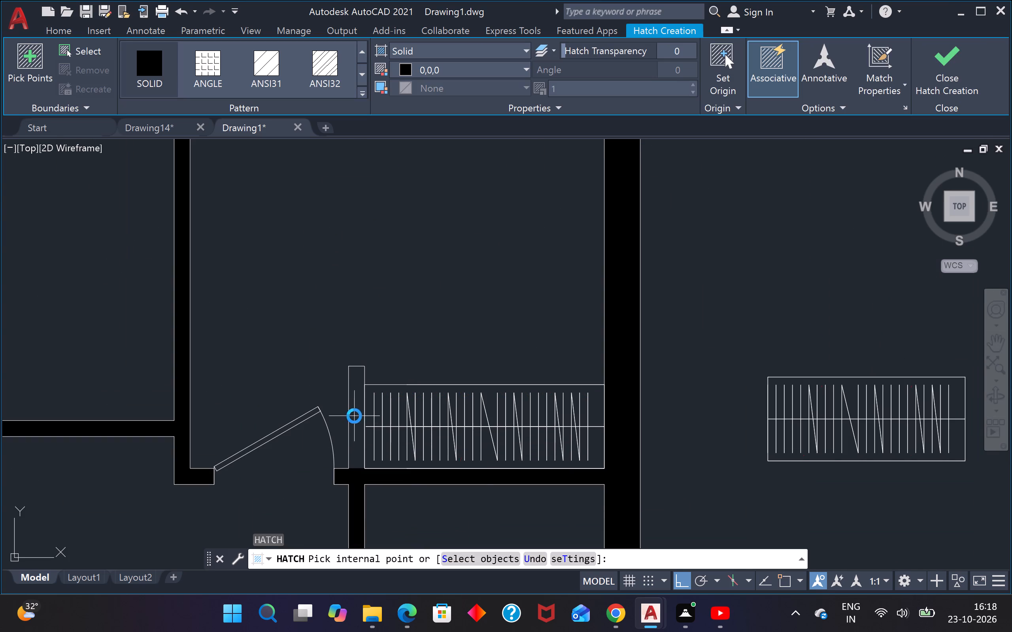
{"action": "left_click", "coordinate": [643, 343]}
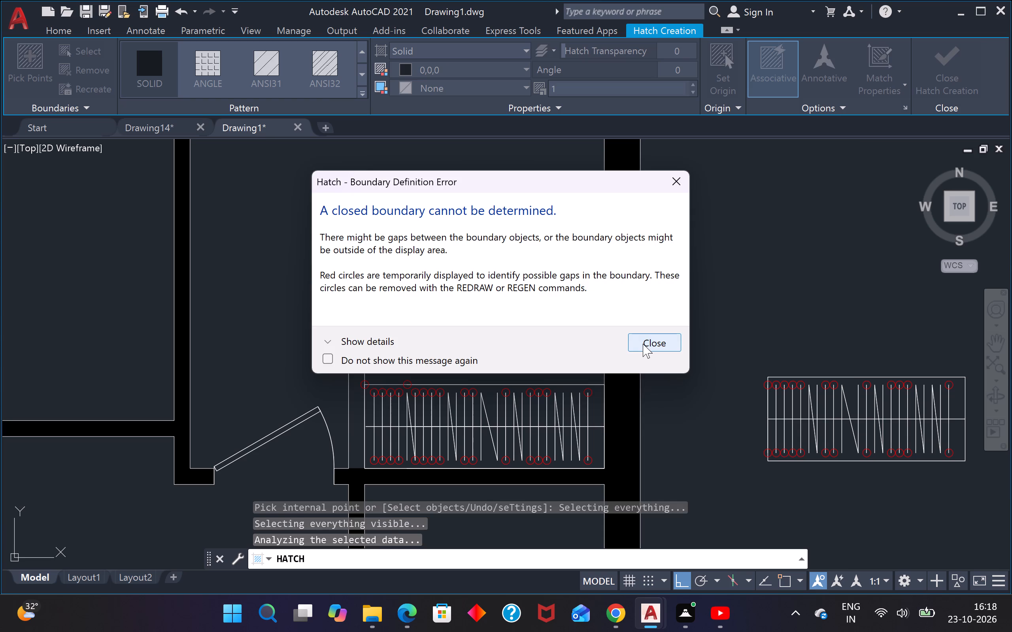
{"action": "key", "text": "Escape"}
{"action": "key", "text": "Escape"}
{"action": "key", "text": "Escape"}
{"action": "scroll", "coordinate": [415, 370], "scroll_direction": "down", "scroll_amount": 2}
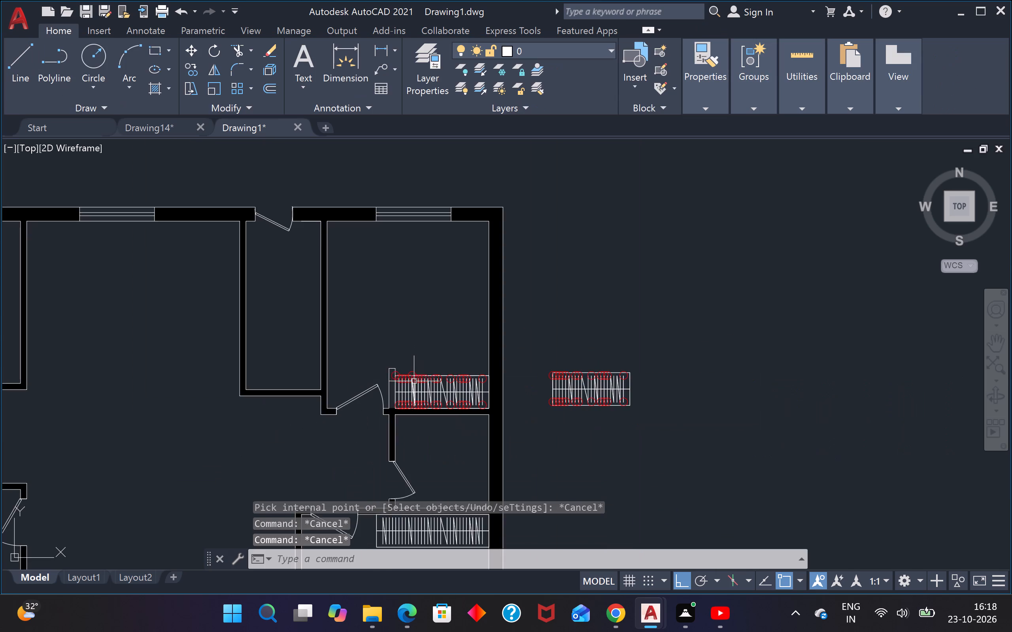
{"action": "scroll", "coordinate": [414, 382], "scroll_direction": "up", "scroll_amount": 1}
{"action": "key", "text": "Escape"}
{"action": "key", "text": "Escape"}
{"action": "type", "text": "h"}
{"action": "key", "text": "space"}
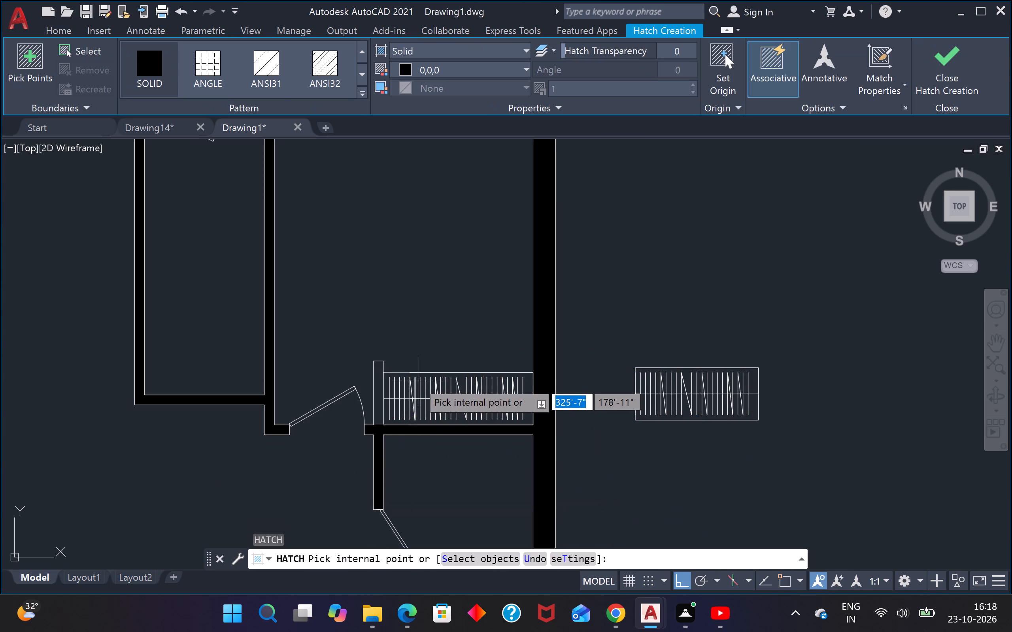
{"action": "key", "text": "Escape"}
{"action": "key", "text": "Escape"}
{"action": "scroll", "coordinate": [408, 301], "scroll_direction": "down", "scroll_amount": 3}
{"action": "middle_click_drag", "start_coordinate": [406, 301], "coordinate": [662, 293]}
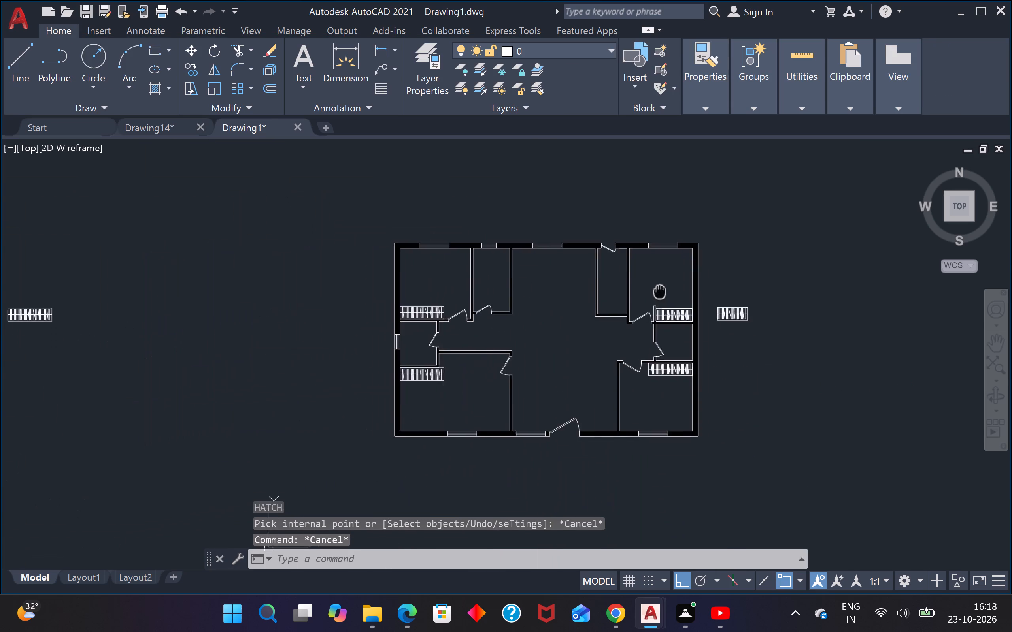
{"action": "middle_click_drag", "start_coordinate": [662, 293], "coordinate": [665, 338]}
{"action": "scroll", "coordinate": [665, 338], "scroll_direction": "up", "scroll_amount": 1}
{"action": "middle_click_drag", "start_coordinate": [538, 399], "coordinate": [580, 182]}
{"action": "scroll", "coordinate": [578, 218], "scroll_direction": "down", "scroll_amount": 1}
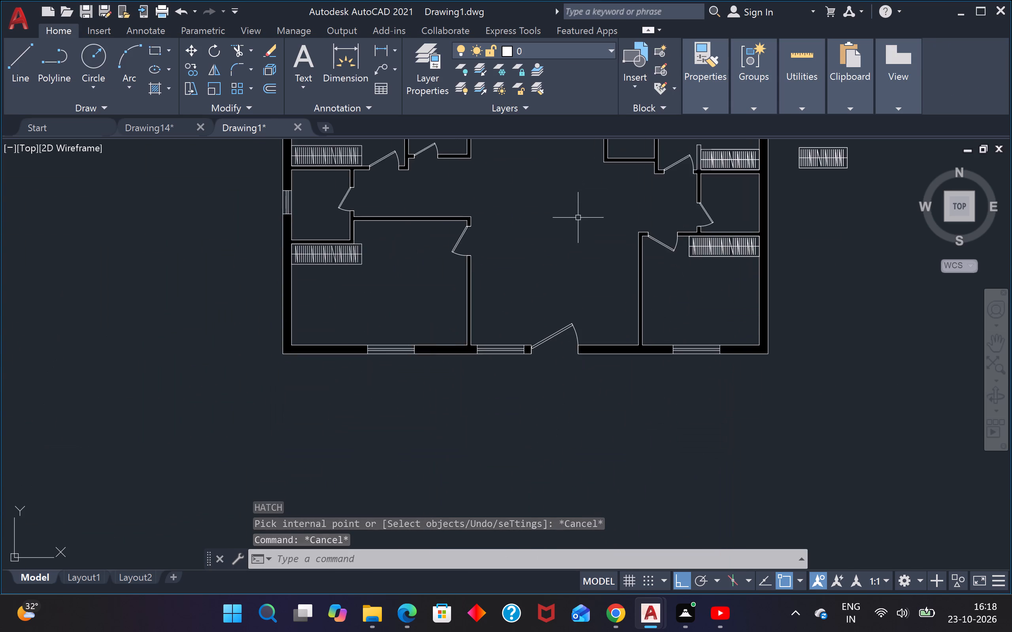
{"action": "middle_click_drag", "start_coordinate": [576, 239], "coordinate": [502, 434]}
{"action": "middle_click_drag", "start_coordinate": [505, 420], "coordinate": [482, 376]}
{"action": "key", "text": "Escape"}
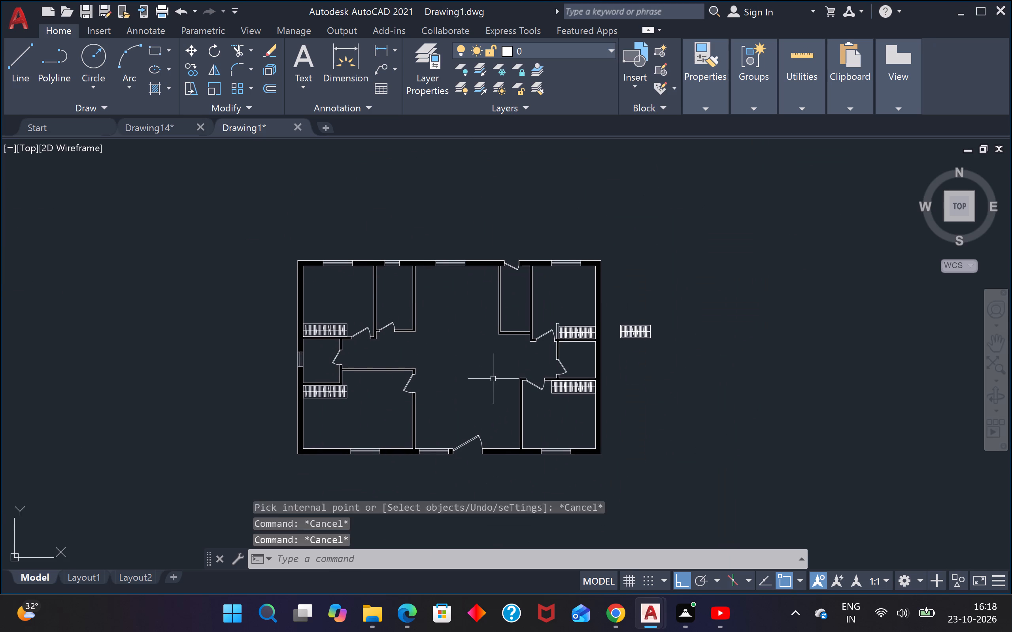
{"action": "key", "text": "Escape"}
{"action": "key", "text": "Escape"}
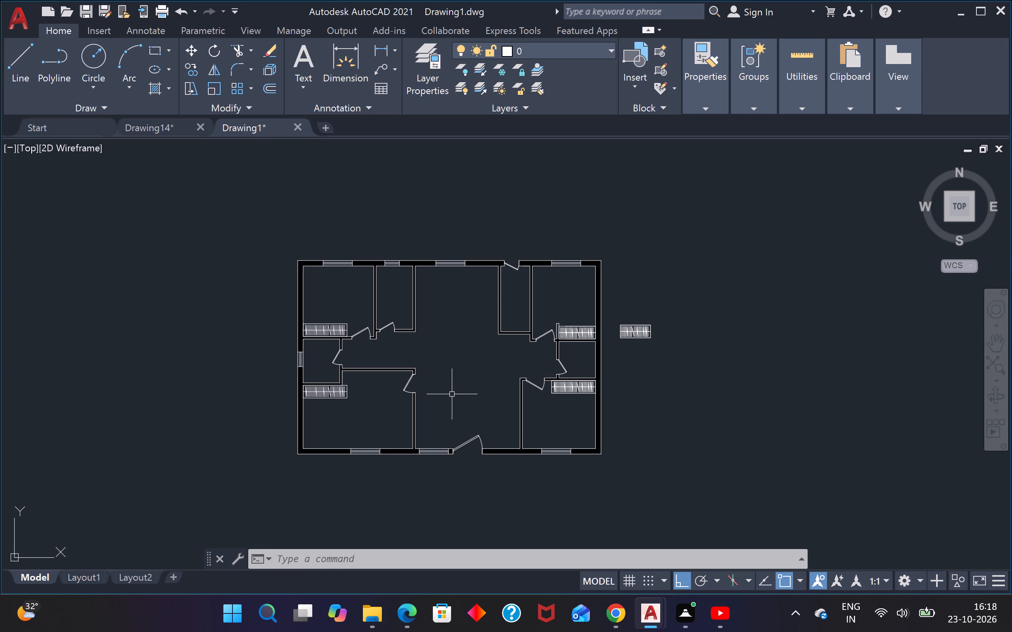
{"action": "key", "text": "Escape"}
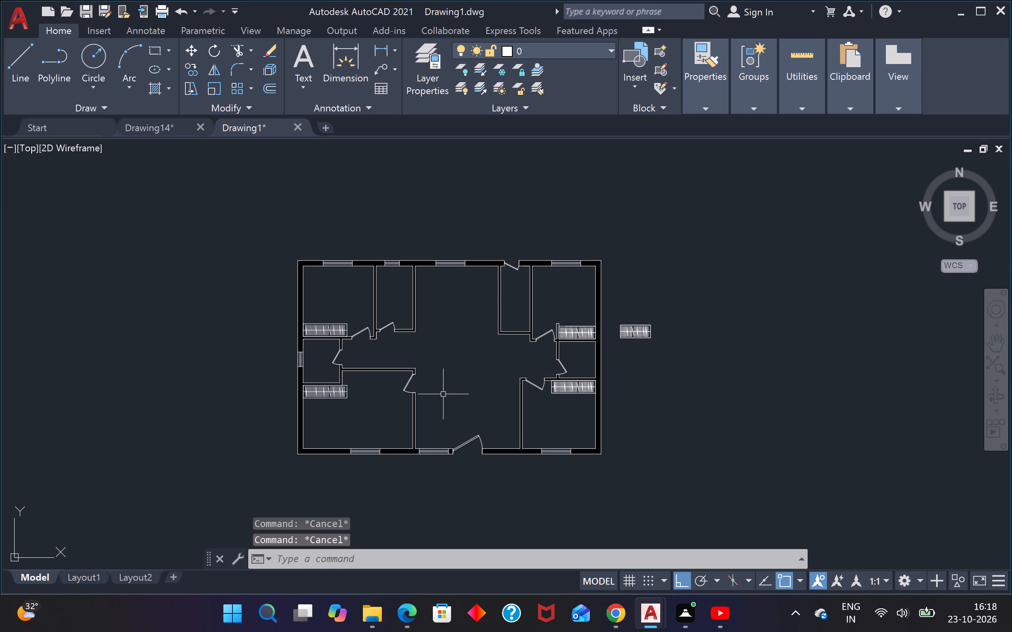
Insert the Range-Oven - 30 in top block from DesignCenter's Kitchens.dwg into empty space east of the floor plan.
{"action": "key", "text": "ctrl+2"}
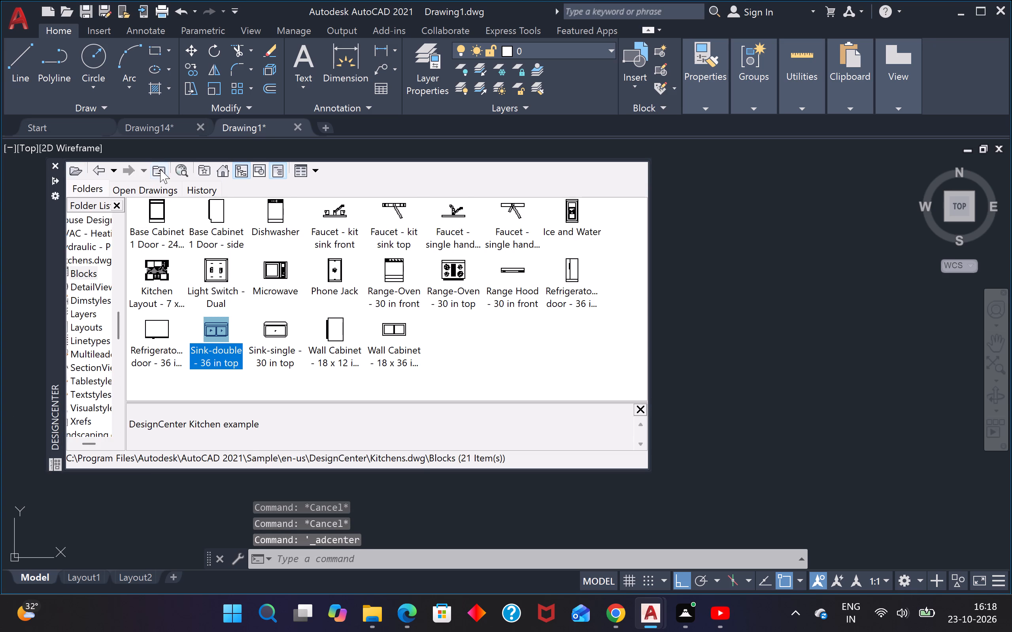
{"action": "left_click", "coordinate": [161, 169]}
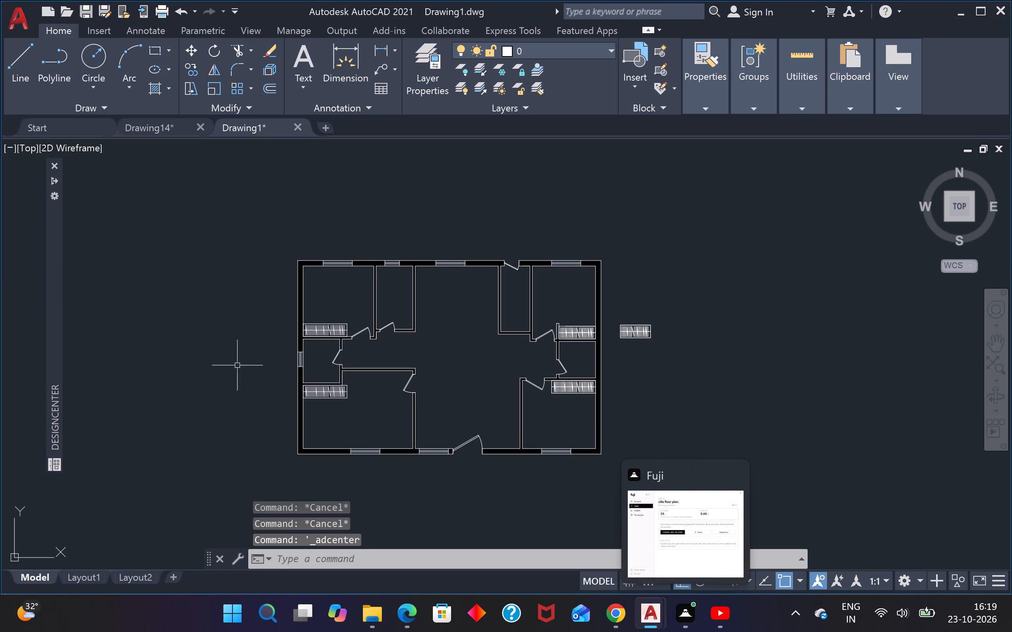
{"action": "left_click", "coordinate": [59, 298]}
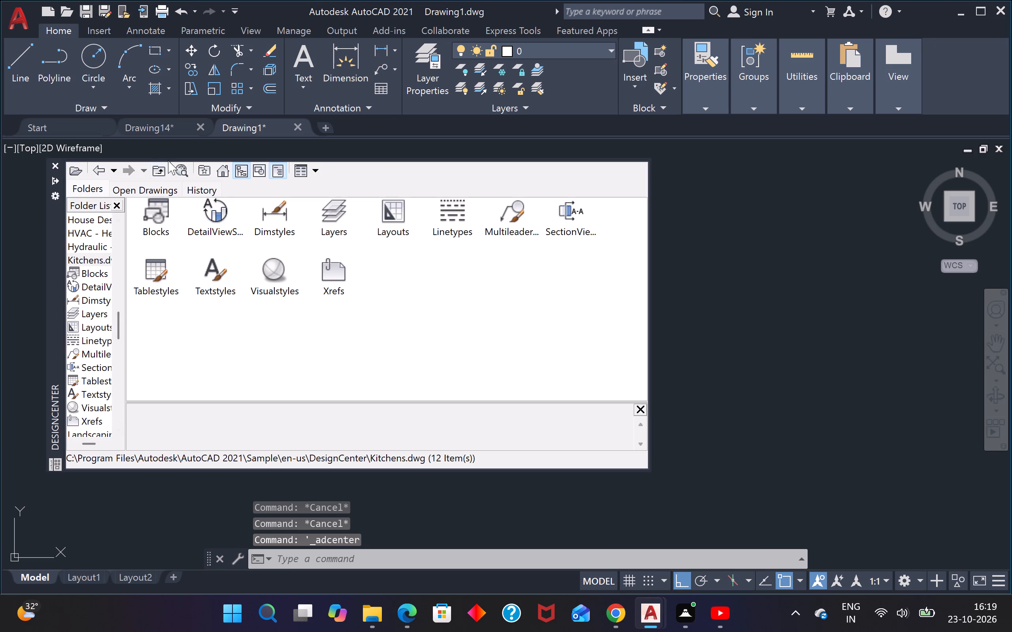
{"action": "left_click", "coordinate": [155, 165]}
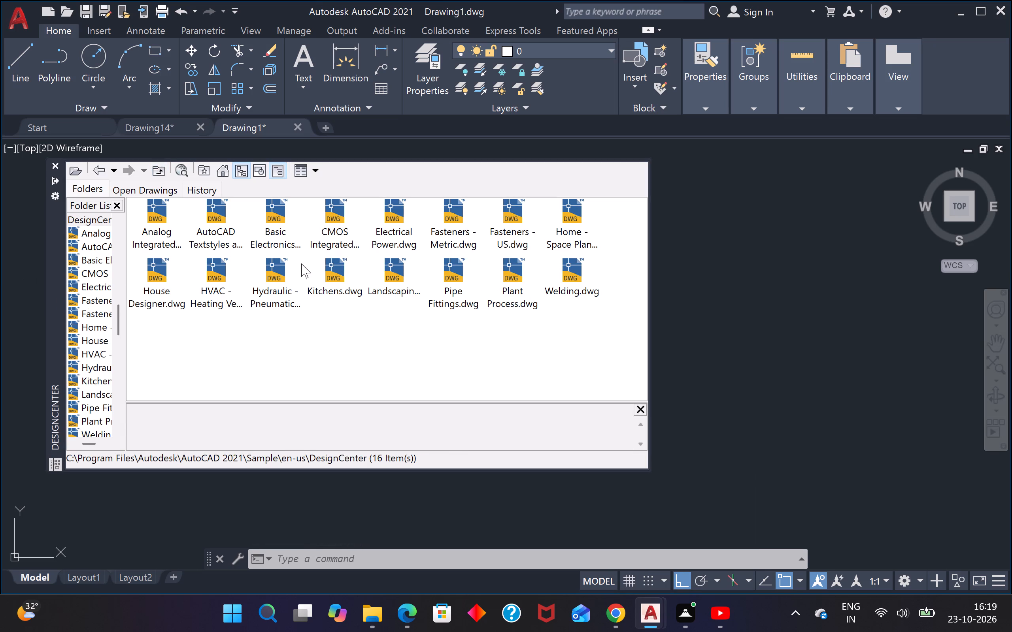
{"action": "double_click", "coordinate": [336, 269]}
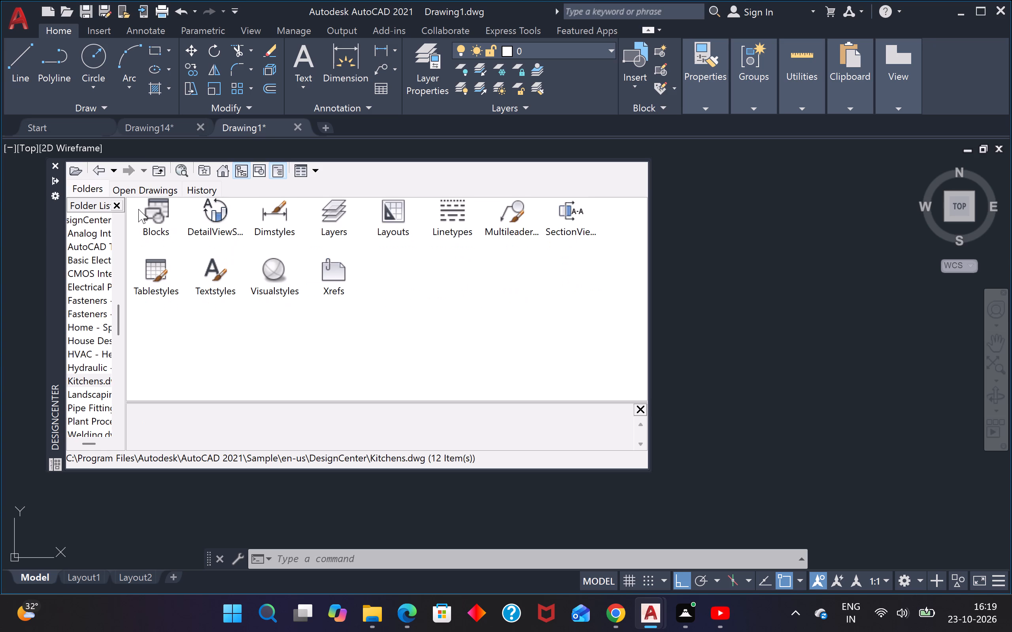
{"action": "double_click", "coordinate": [150, 212]}
{"action": "double_click", "coordinate": [157, 212]}
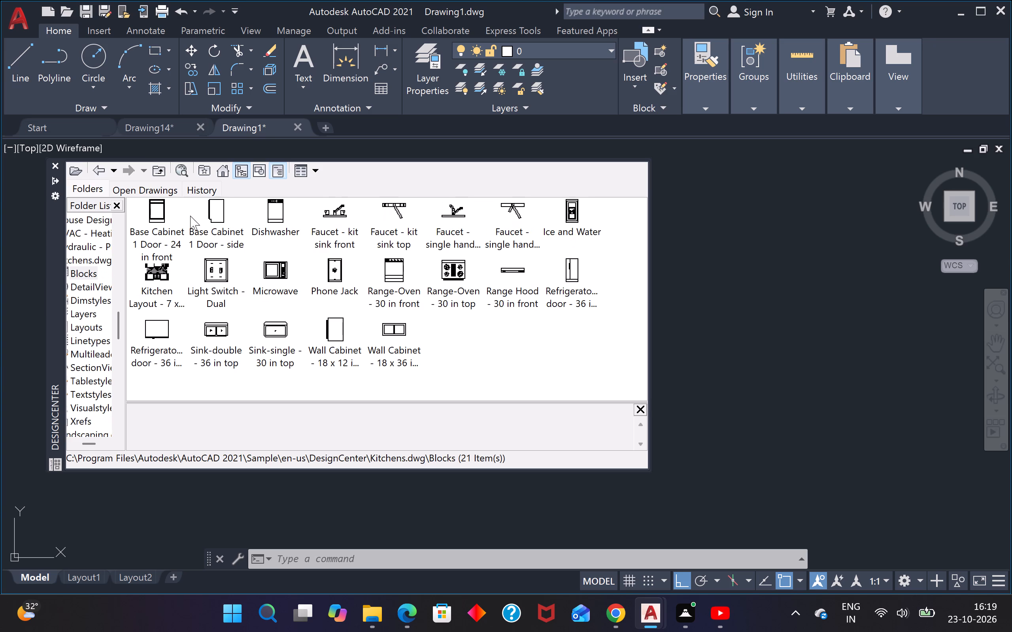
{"action": "left_click_drag", "start_coordinate": [447, 275], "coordinate": [504, 285]}
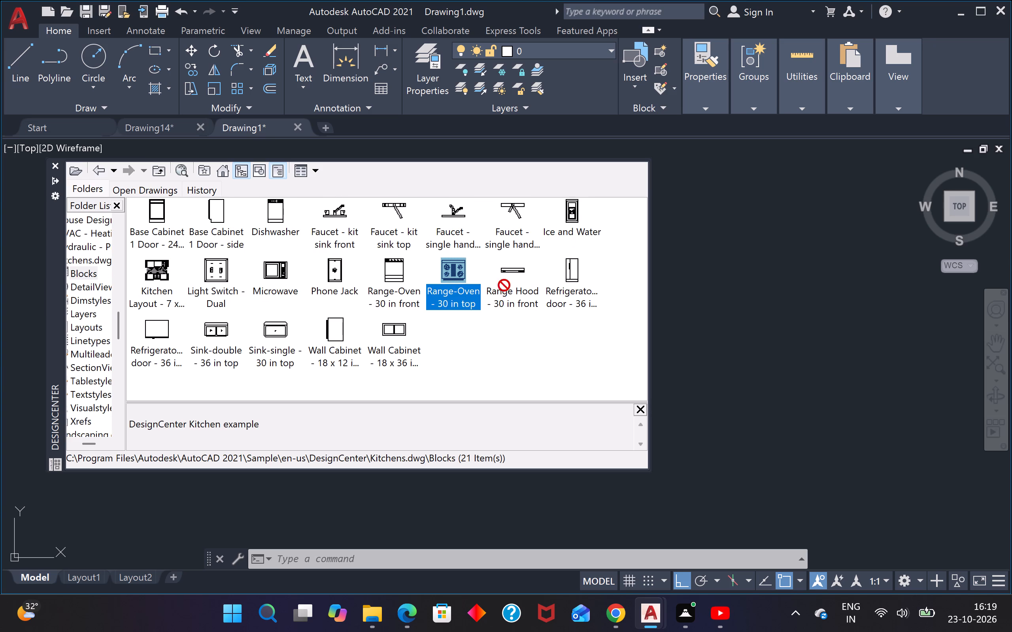
{"action": "left_click_drag", "start_coordinate": [504, 285], "coordinate": [743, 320]}
Insert the Sink-double - 36 in top block from Kitchens.dwg just east of the range-oven.
{"action": "left_click_drag", "start_coordinate": [213, 329], "coordinate": [719, 353]}
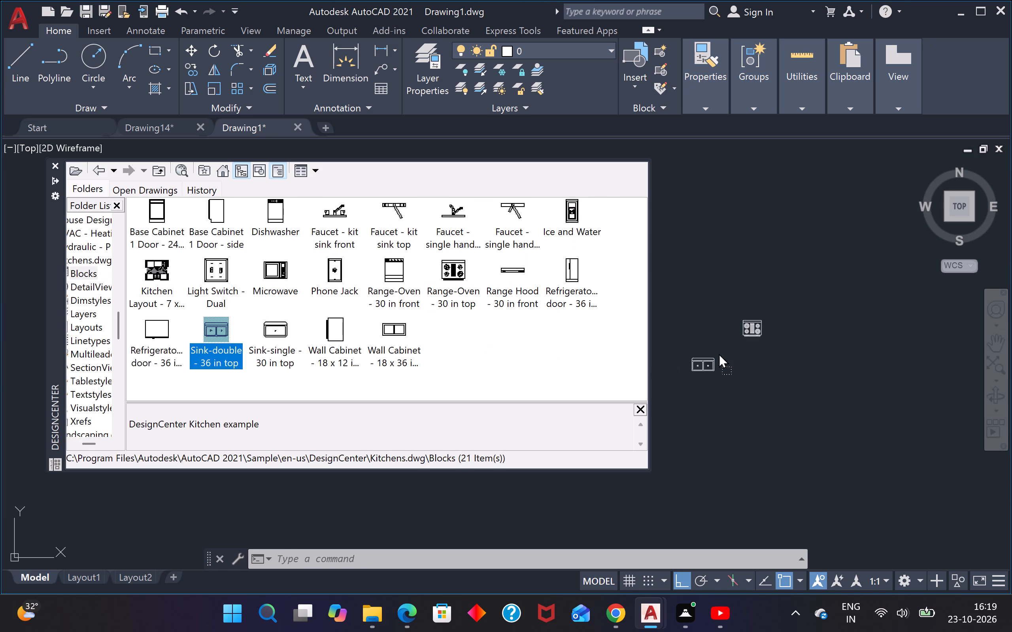
{"action": "left_click_drag", "start_coordinate": [719, 353], "coordinate": [778, 325]}
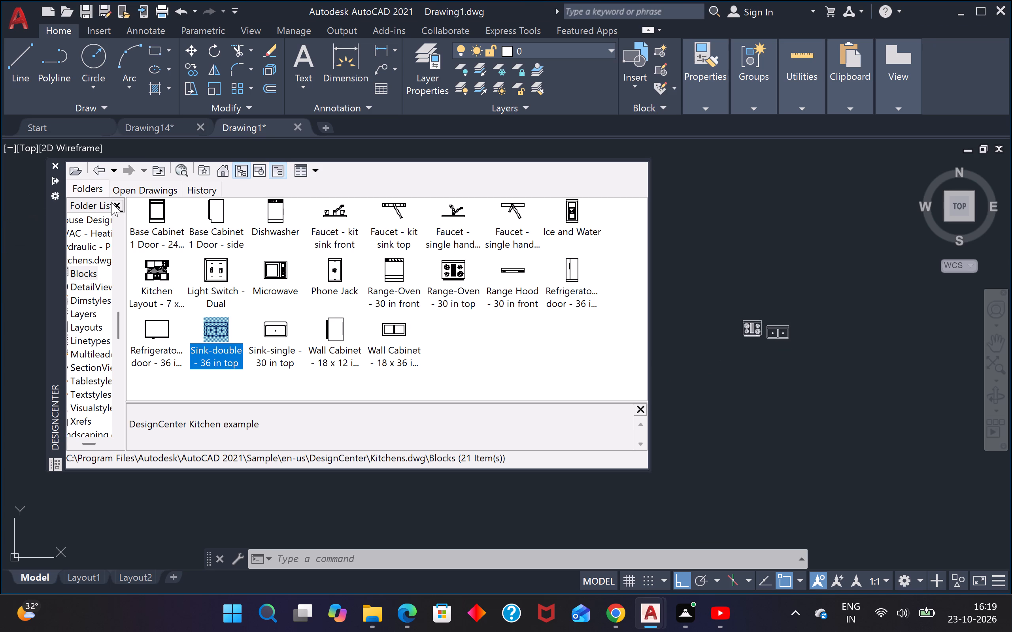
Insert the Toilet - top block from DesignCenter's House Designer.dwg below the double sink, outside the floor plan.
{"action": "left_click", "coordinate": [162, 172]}
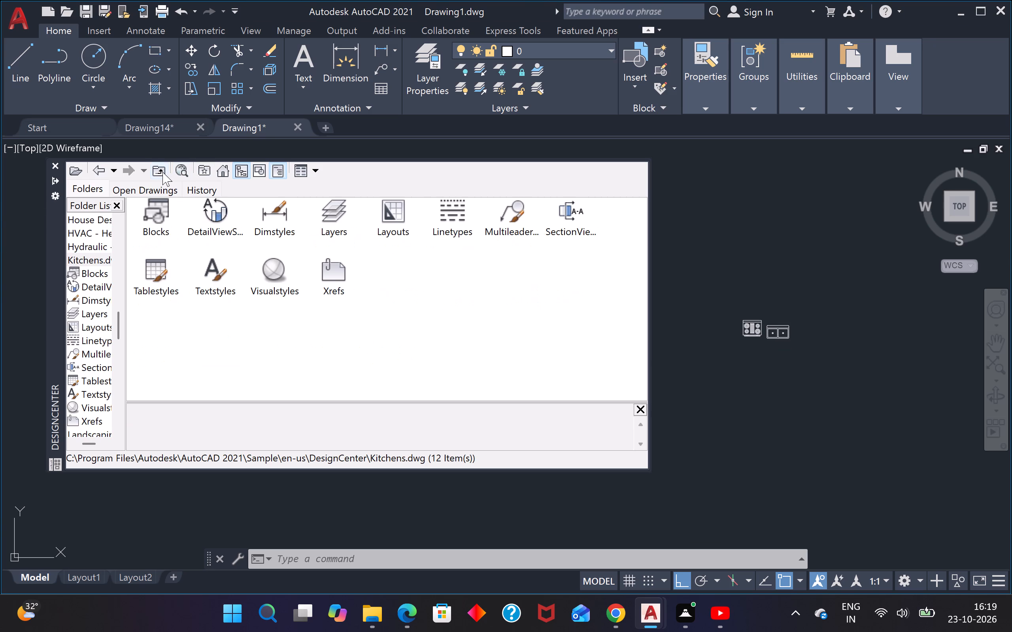
{"action": "left_click", "coordinate": [162, 172]}
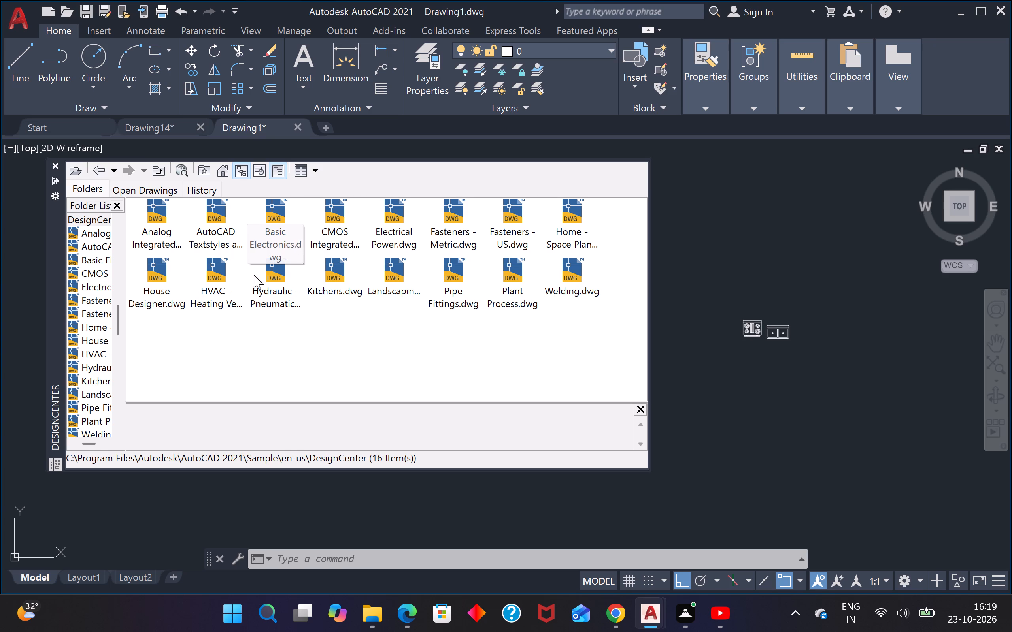
{"action": "double_click", "coordinate": [162, 278]}
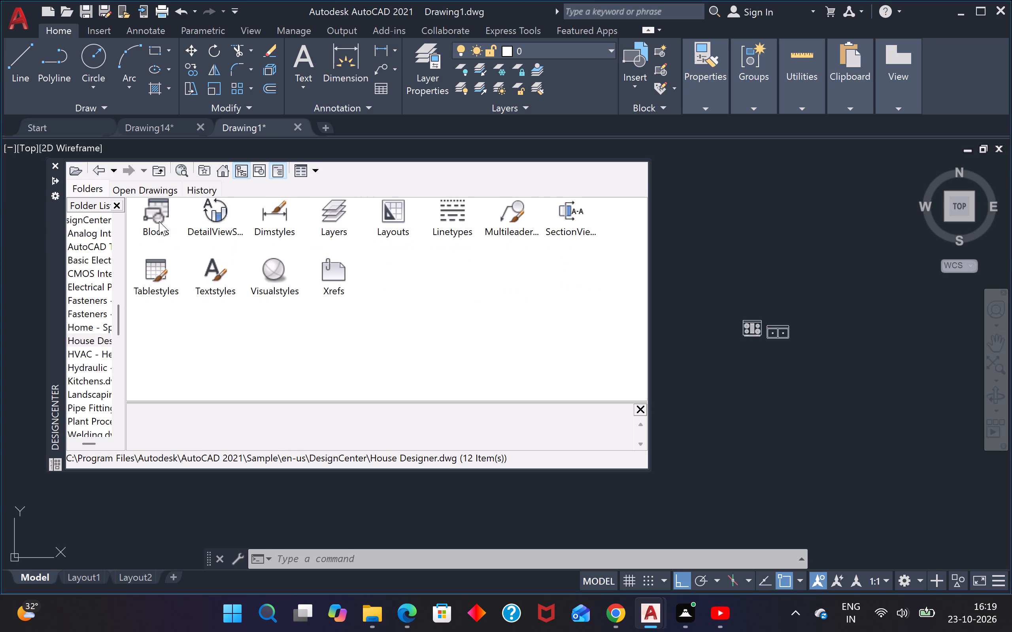
{"action": "double_click", "coordinate": [159, 219]}
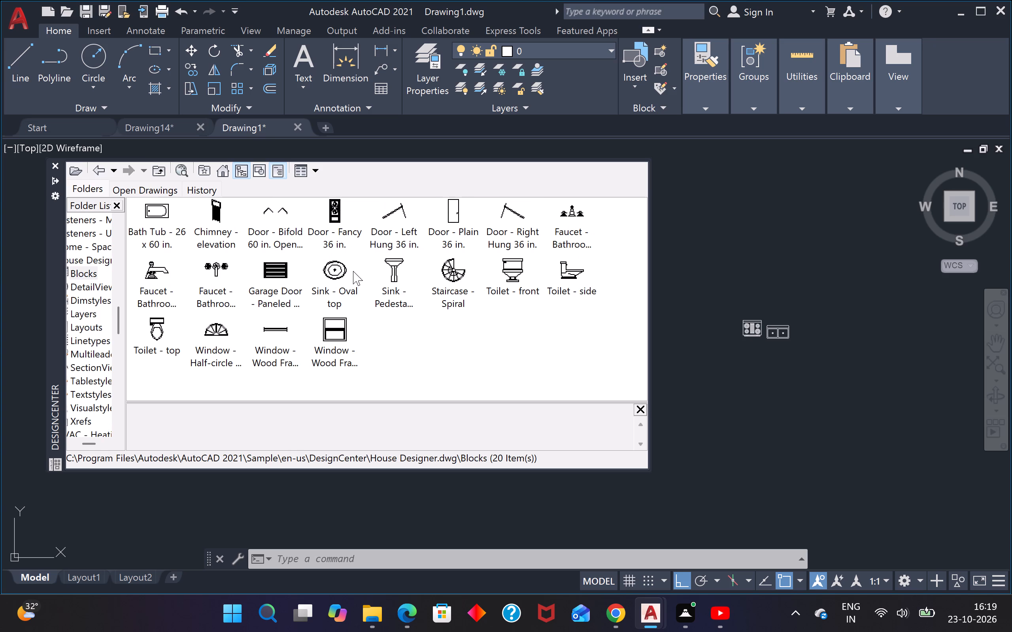
{"action": "left_click_drag", "start_coordinate": [159, 342], "coordinate": [785, 384]}
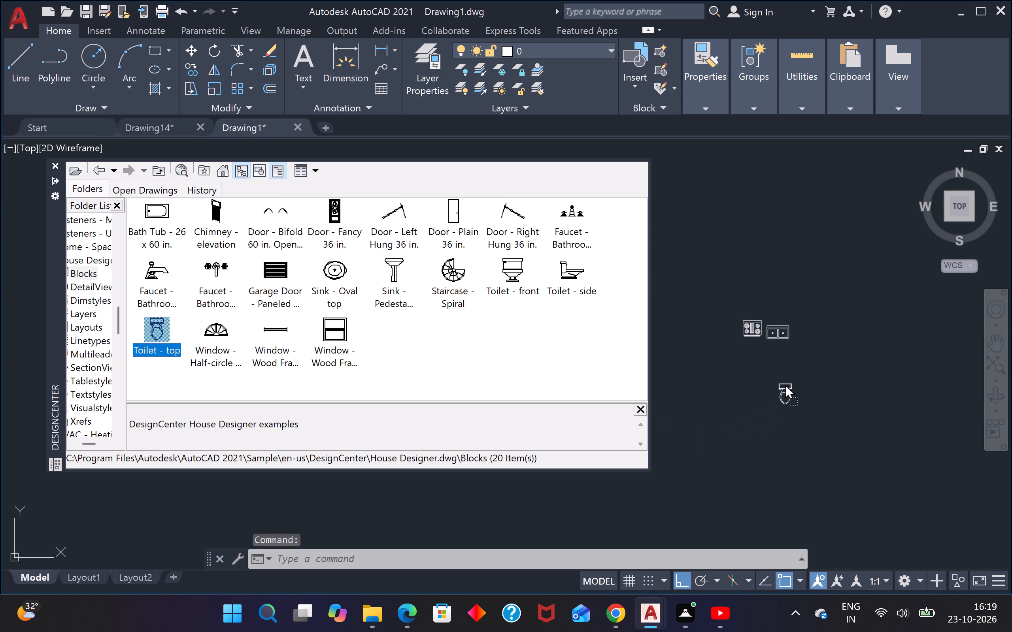
{"action": "left_click_drag", "start_coordinate": [785, 384], "coordinate": [792, 384]}
Insert the Sink - Oval top block from House Designer.dwg just west of the toilet.
{"action": "left_click_drag", "start_coordinate": [330, 278], "coordinate": [556, 384]}
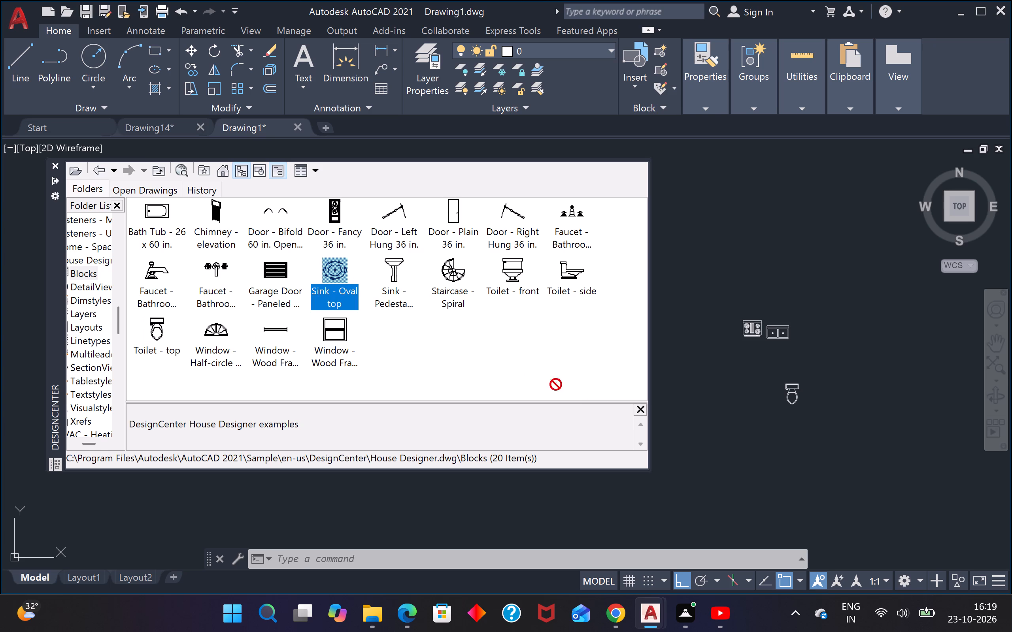
{"action": "left_click_drag", "start_coordinate": [556, 384], "coordinate": [763, 391]}
{"action": "scroll", "coordinate": [764, 391], "scroll_direction": "up", "scroll_amount": 2}
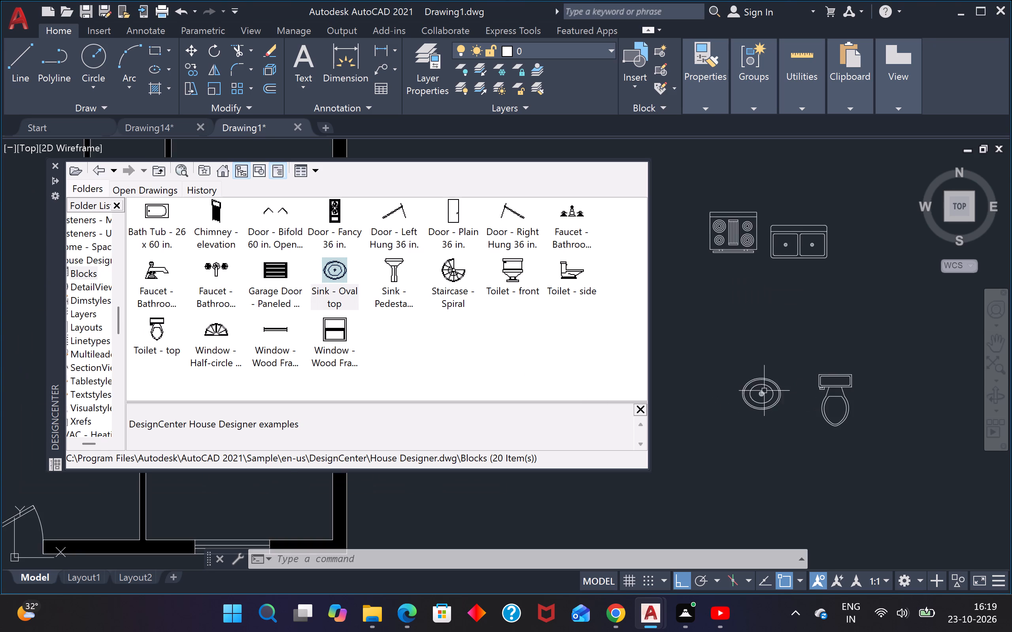
{"action": "scroll", "coordinate": [765, 393], "scroll_direction": "up", "scroll_amount": 2}
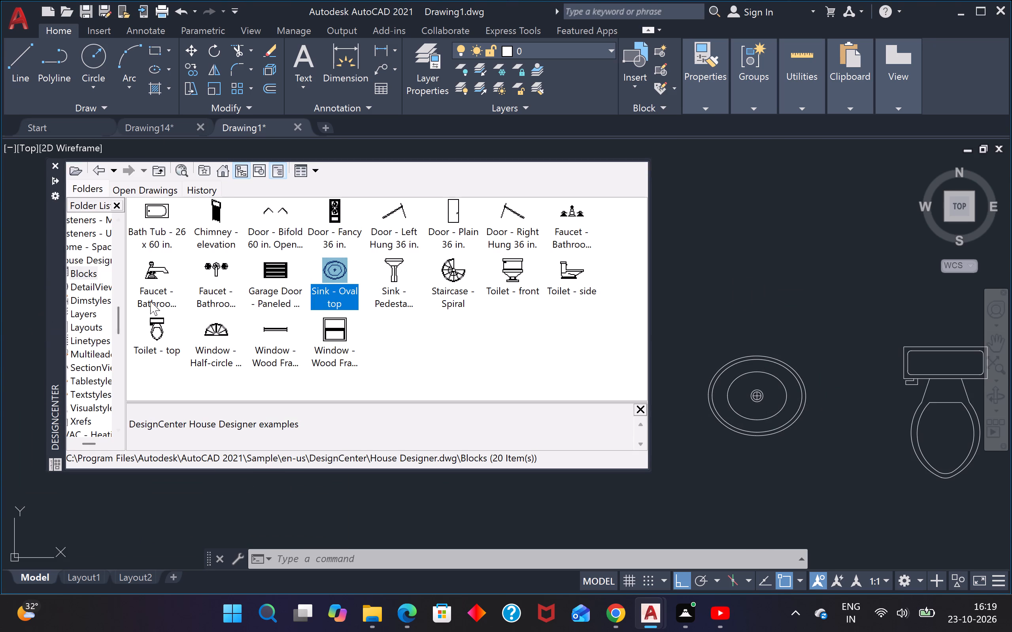
Insert the Faucet - Bathroom top block from House Designer.dwg onto the back of the oval sink, centred above its drain.
{"action": "left_click_drag", "start_coordinate": [220, 273], "coordinate": [706, 394]}
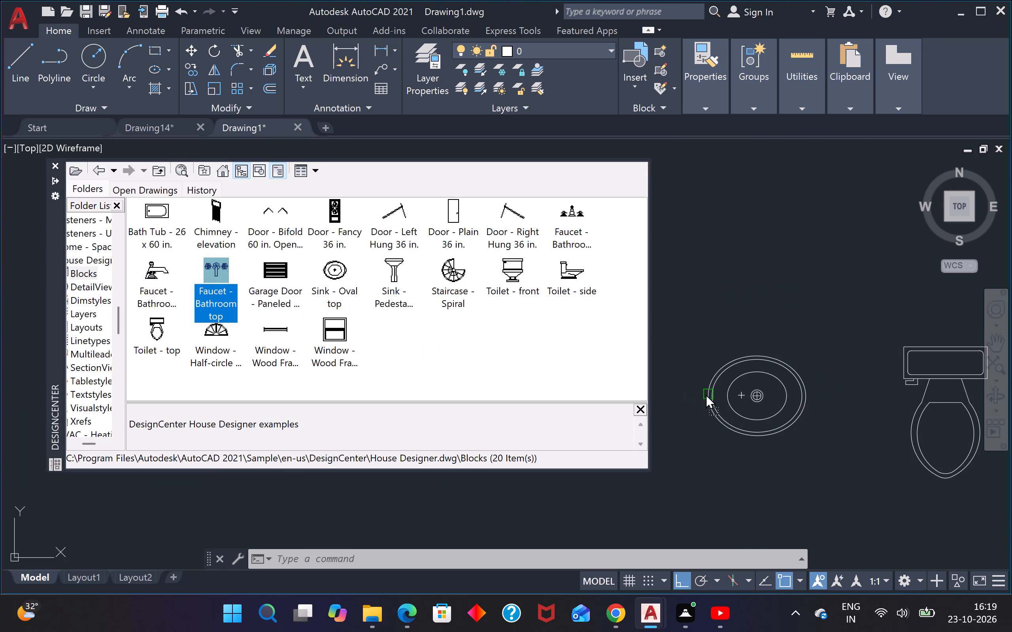
{"action": "left_click_drag", "start_coordinate": [706, 394], "coordinate": [756, 375]}
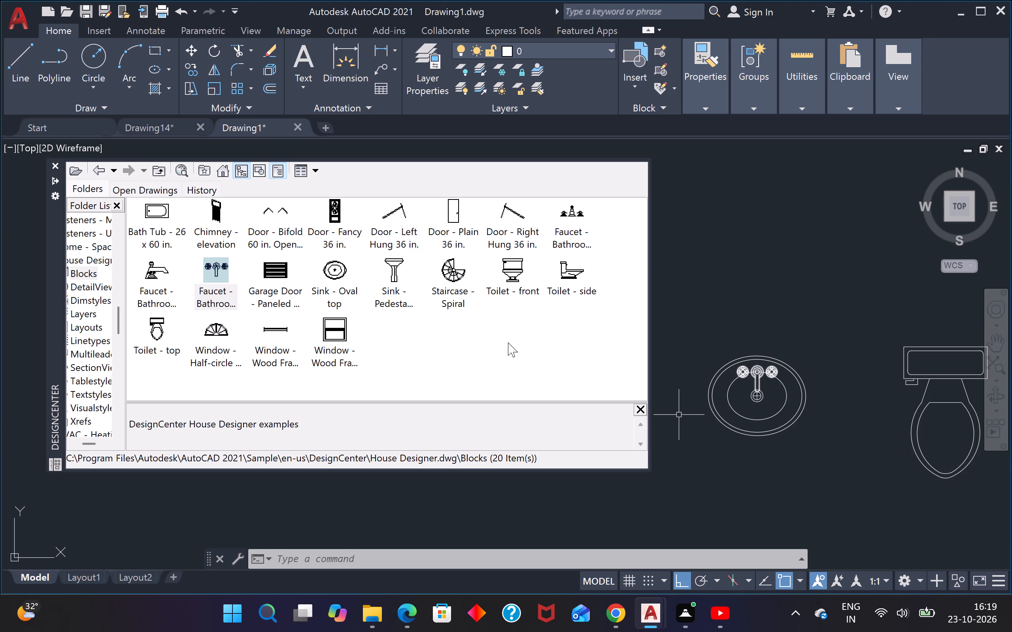
Insert the Bed - Queen block from DesignCenter's Home - Space Planner.dwg into the empty space east of the floor plan.
{"action": "scroll", "coordinate": [400, 354], "scroll_direction": "down", "scroll_amount": 2}
{"action": "scroll", "coordinate": [389, 316], "scroll_direction": "up", "scroll_amount": 2}
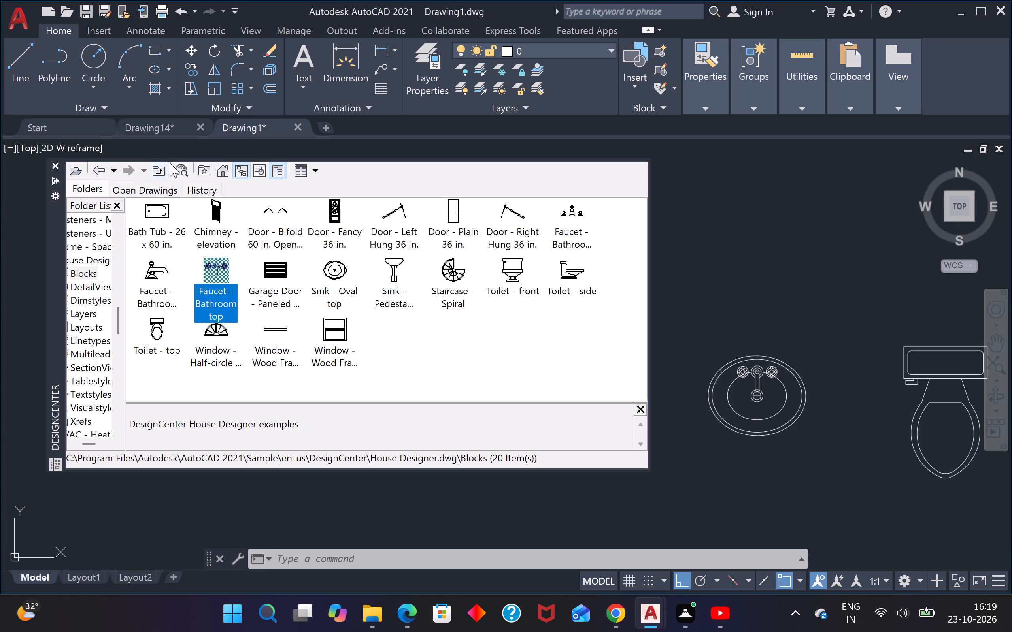
{"action": "left_click_drag", "start_coordinate": [161, 176], "coordinate": [162, 172]}
{"action": "left_click", "coordinate": [162, 169]}
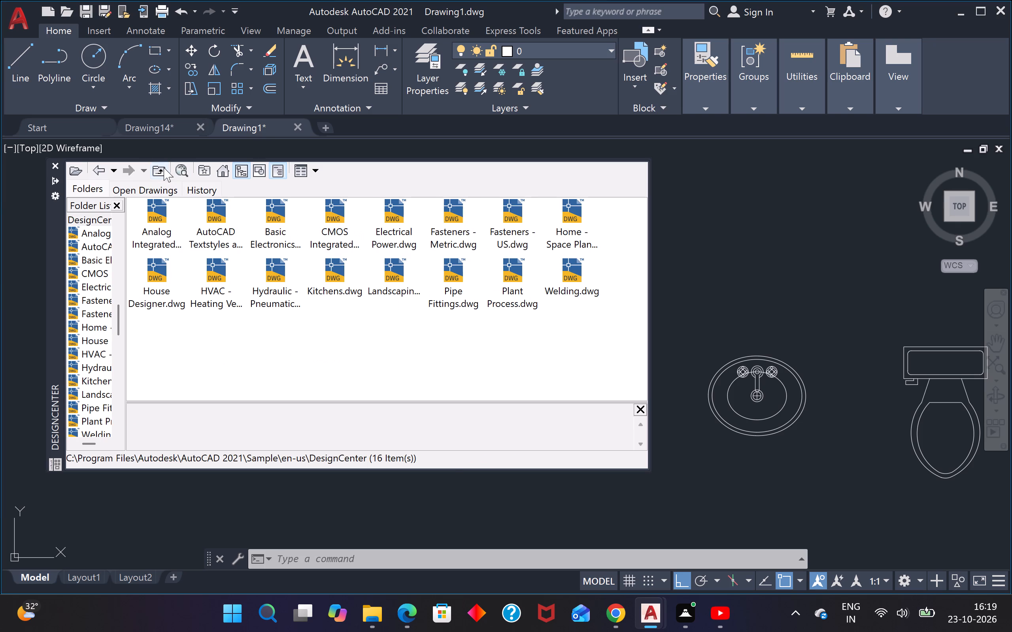
{"action": "left_click", "coordinate": [576, 218]}
{"action": "left_click", "coordinate": [582, 214]}
{"action": "double_click", "coordinate": [160, 227]}
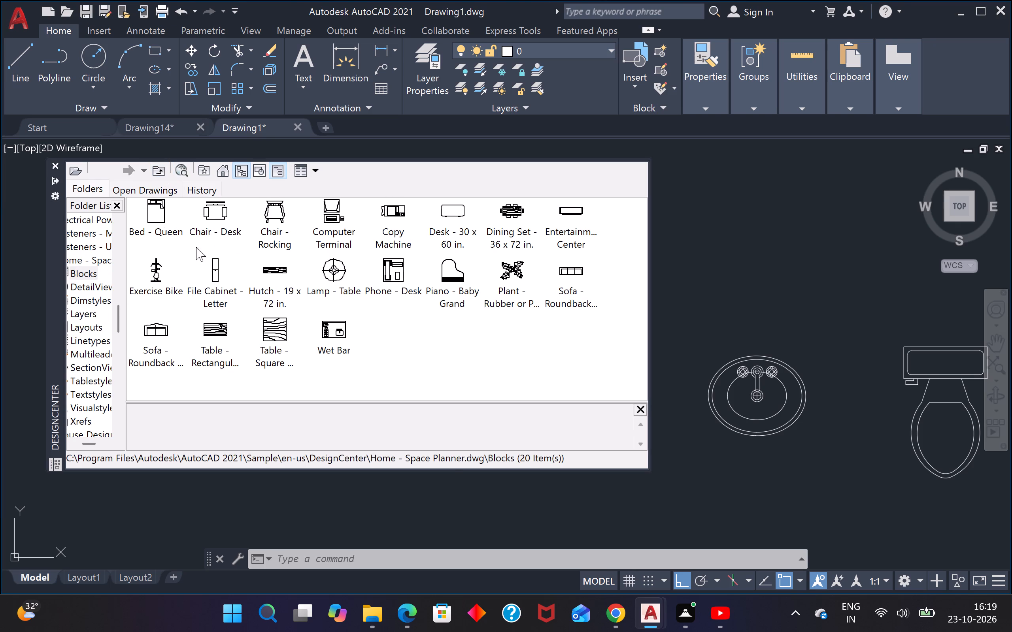
{"action": "left_click_drag", "start_coordinate": [162, 221], "coordinate": [732, 201]}
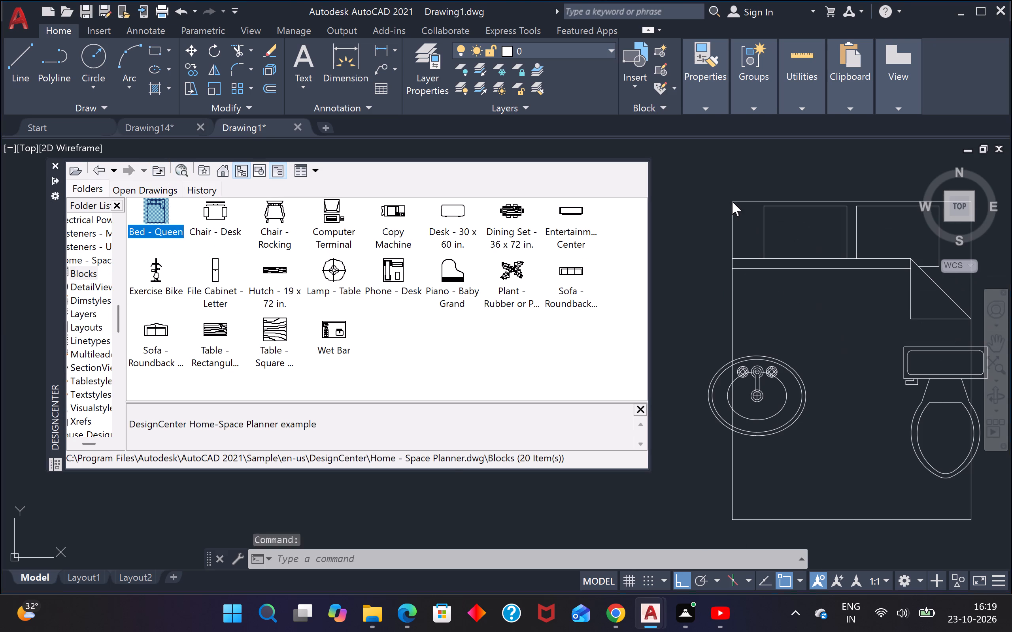
Insert the Dining Set - 36 x 72 in. block from Home - Space Planner.dwg below the queen bed, outside the floor plan.
{"action": "scroll", "coordinate": [441, 246], "scroll_direction": "down", "scroll_amount": 1}
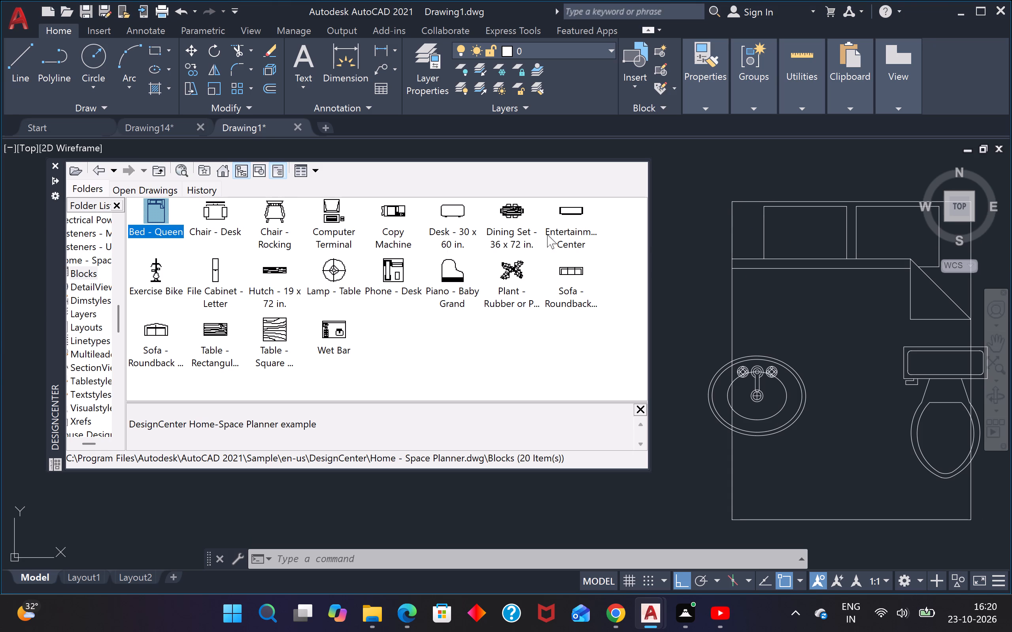
{"action": "scroll", "coordinate": [704, 245], "scroll_direction": "down", "scroll_amount": 3}
{"action": "left_click_drag", "start_coordinate": [514, 213], "coordinate": [744, 399]}
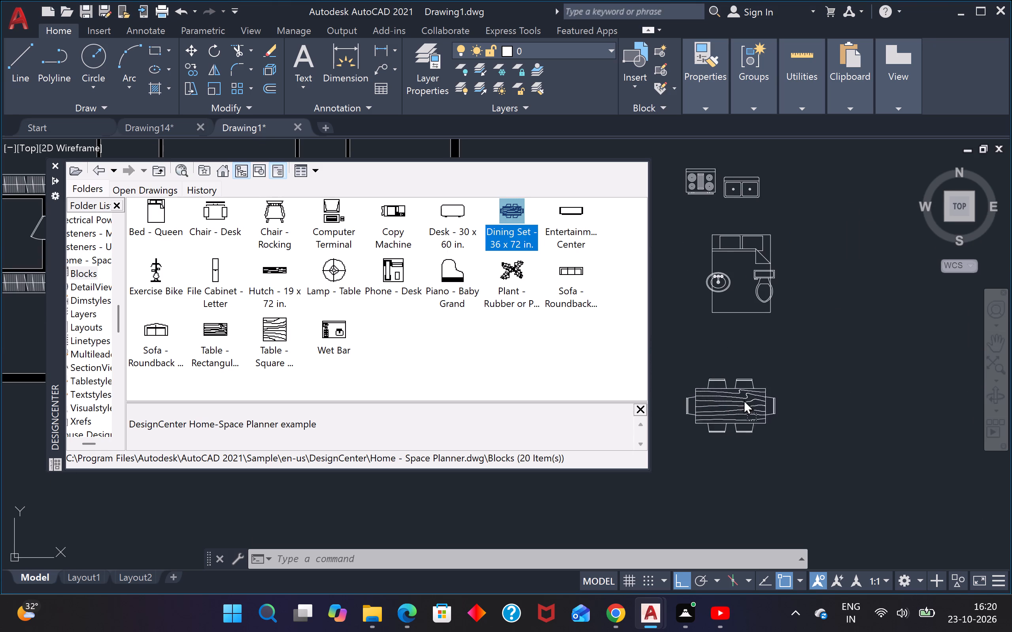
{"action": "left_click_drag", "start_coordinate": [744, 399], "coordinate": [746, 398]}
Move the queen bed horizontally east so it is clear of the oval sink and toilet.
{"action": "left_click", "coordinate": [734, 249]}
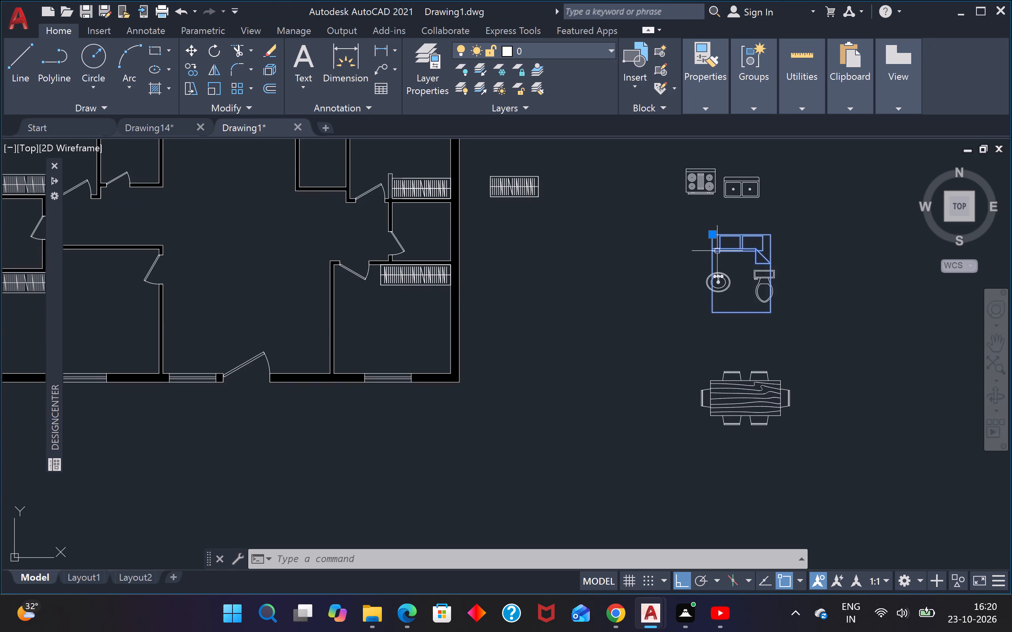
{"action": "key", "text": "space"}
{"action": "left_click", "coordinate": [754, 247]}
{"action": "key", "text": "m"}
{"action": "key", "text": "space"}
{"action": "left_click", "coordinate": [752, 252]}
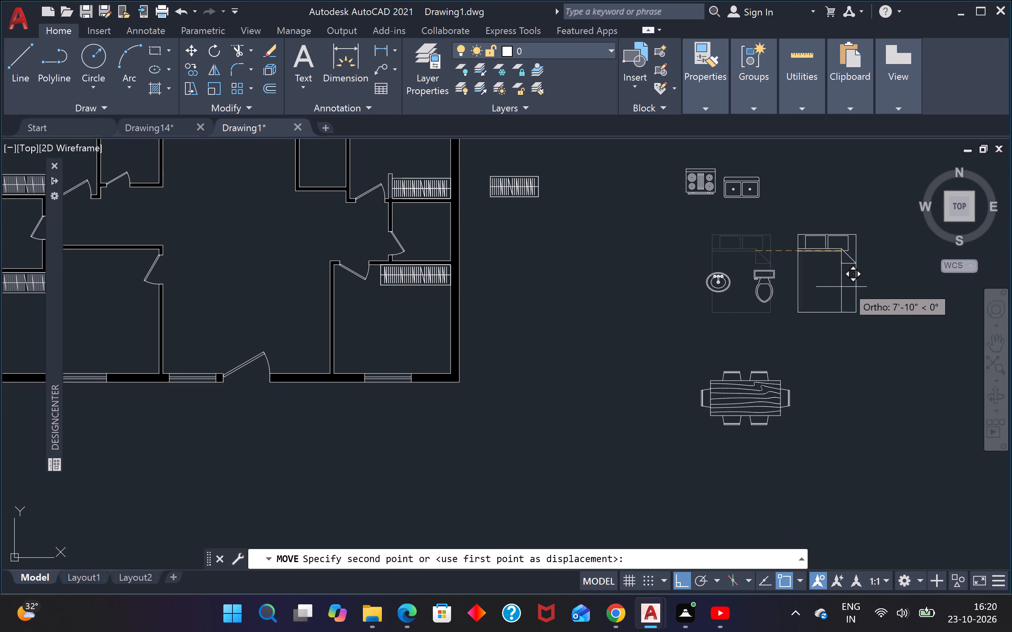
{"action": "left_click", "coordinate": [858, 286]}
{"action": "key", "text": "Escape"}
{"action": "key", "text": "Escape"}
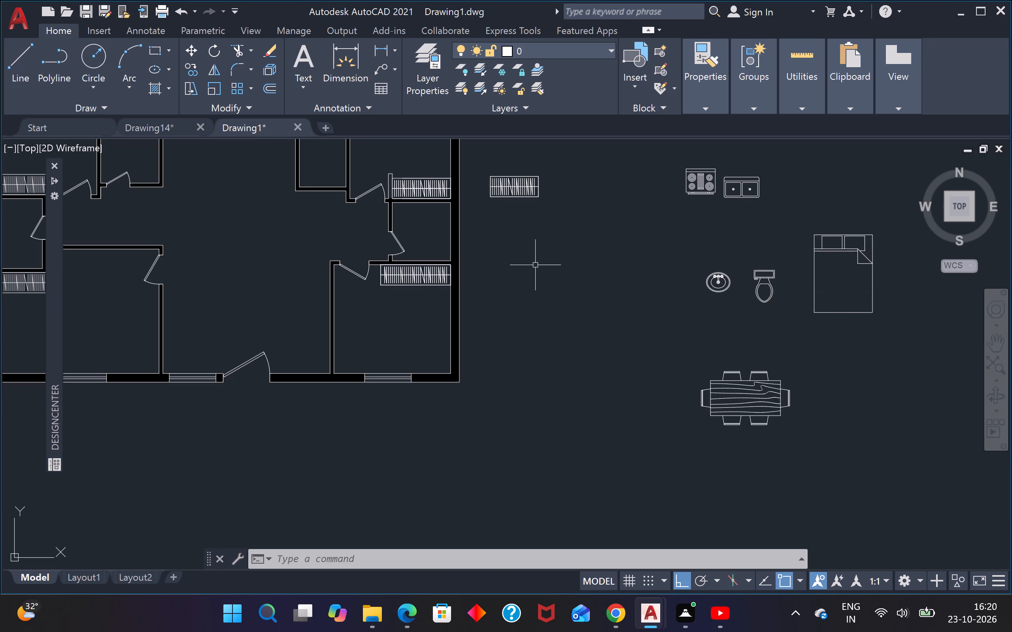
Offset the inner north, west and east wall lines of the top-middle kitchen 2' into the room.
{"action": "scroll", "coordinate": [534, 265], "scroll_direction": "down", "scroll_amount": 2}
{"action": "scroll", "coordinate": [403, 221], "scroll_direction": "up", "scroll_amount": 2}
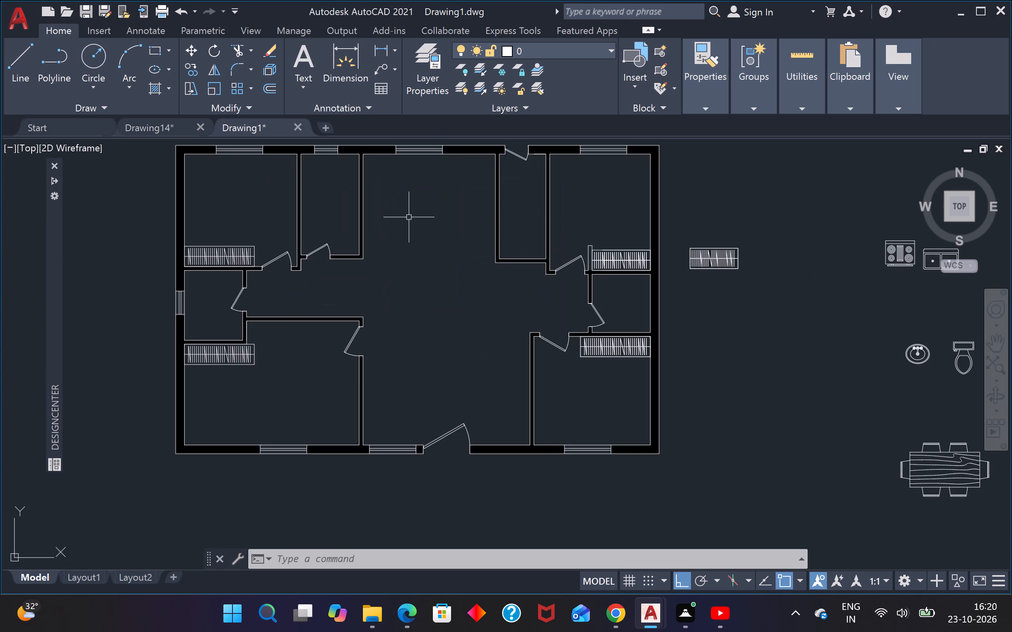
{"action": "type", "text": "o"}
{"action": "key", "text": "space"}
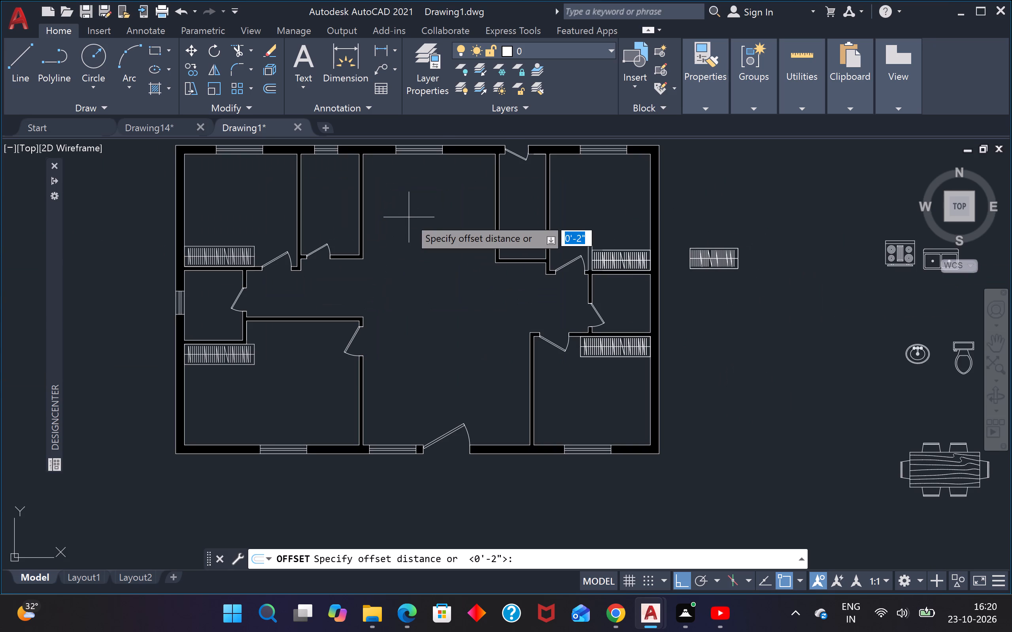
{"action": "key", "text": "2"}
{"action": "key", "text": "apostrophe"}
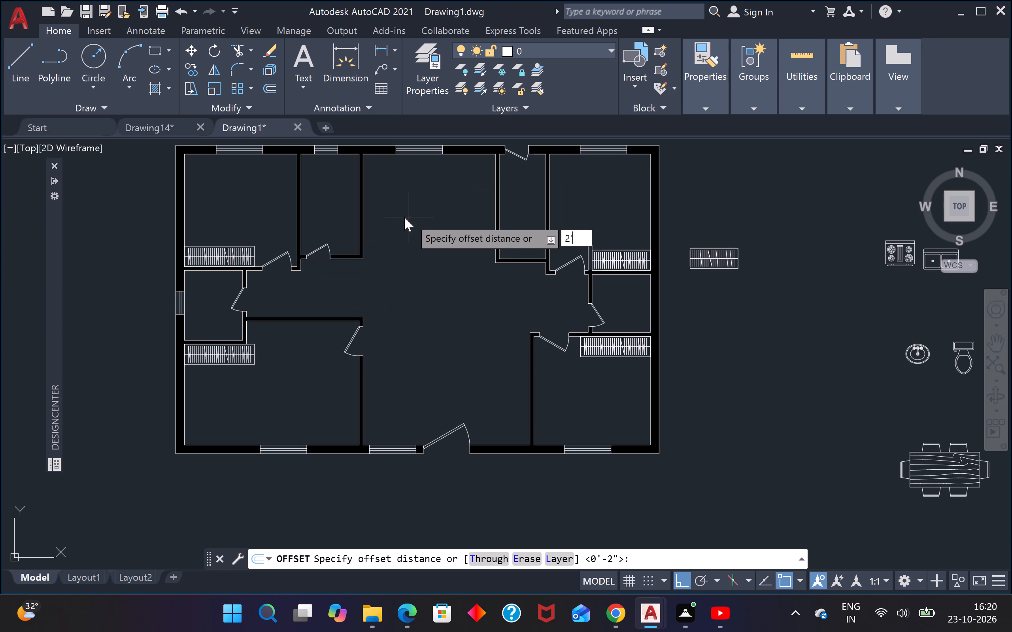
{"action": "key", "text": "Return"}
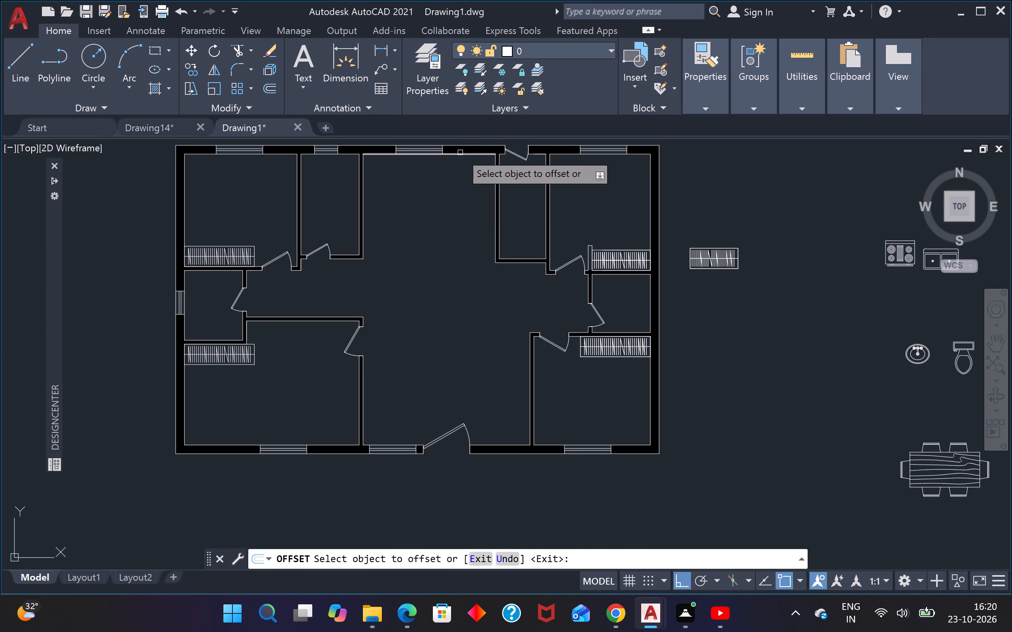
{"action": "left_click", "coordinate": [460, 152]}
{"action": "left_click", "coordinate": [454, 196]}
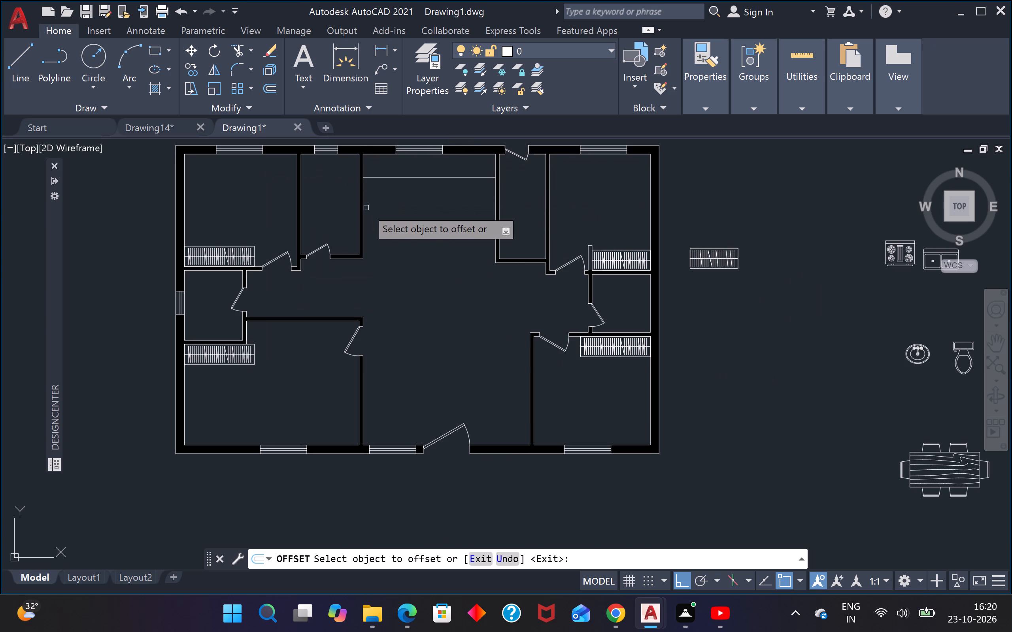
{"action": "left_click", "coordinate": [365, 208]}
{"action": "left_click", "coordinate": [405, 208]}
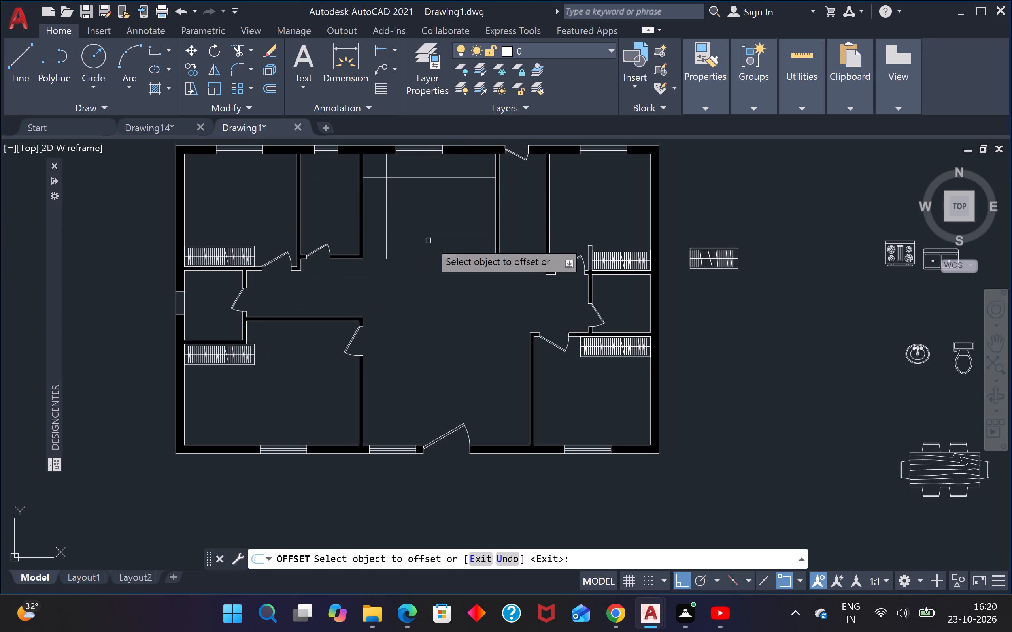
{"action": "left_click_drag", "start_coordinate": [494, 238], "coordinate": [483, 236]}
{"action": "left_click", "coordinate": [405, 234]}
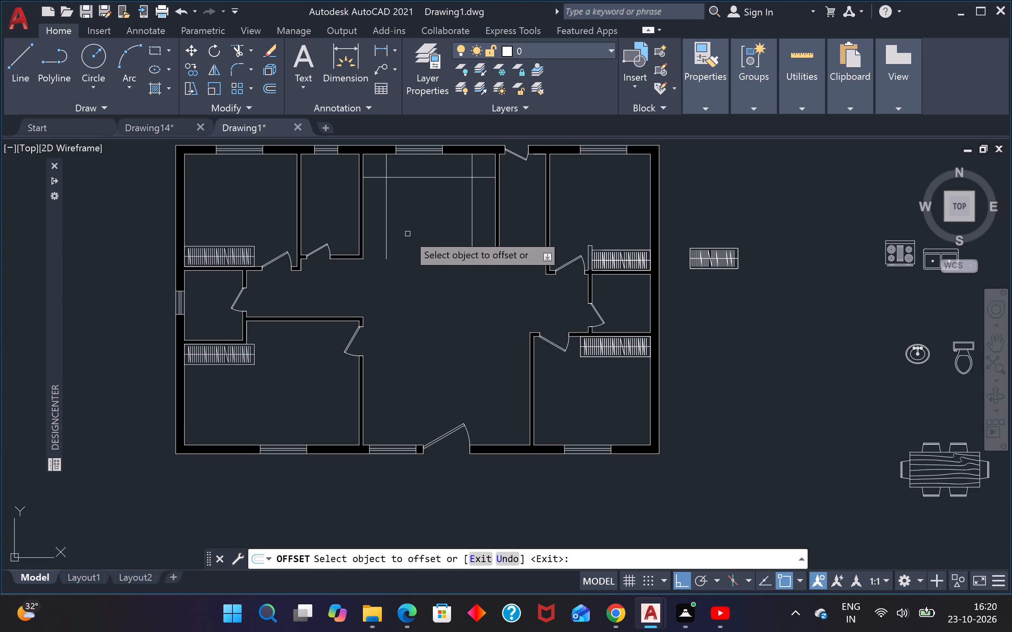
{"action": "key", "text": "Escape"}
Draw a counter outline from the kitchen's southwest wall corner: 6' east, about 2' north, and back west past the wall.
{"action": "type", "text": "l"}
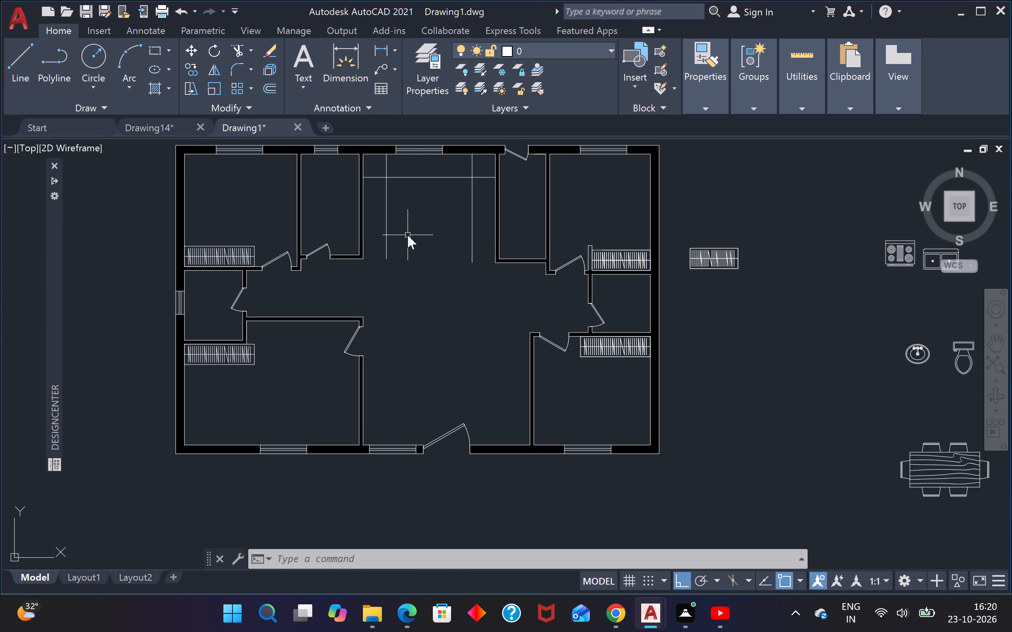
{"action": "key", "text": "space"}
{"action": "scroll", "coordinate": [380, 258], "scroll_direction": "up", "scroll_amount": 2}
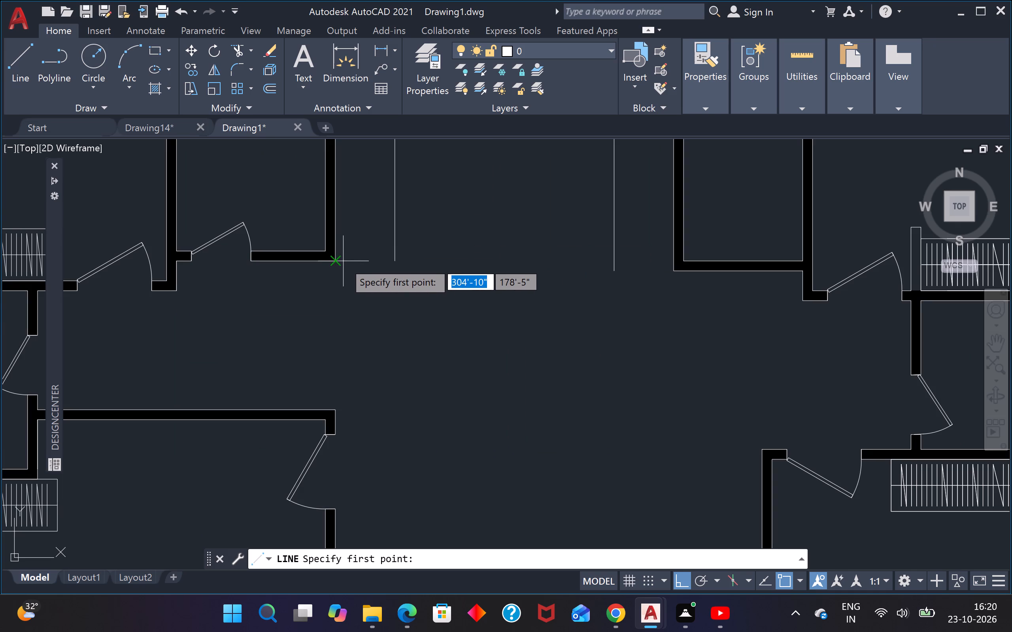
{"action": "left_click", "coordinate": [334, 261]}
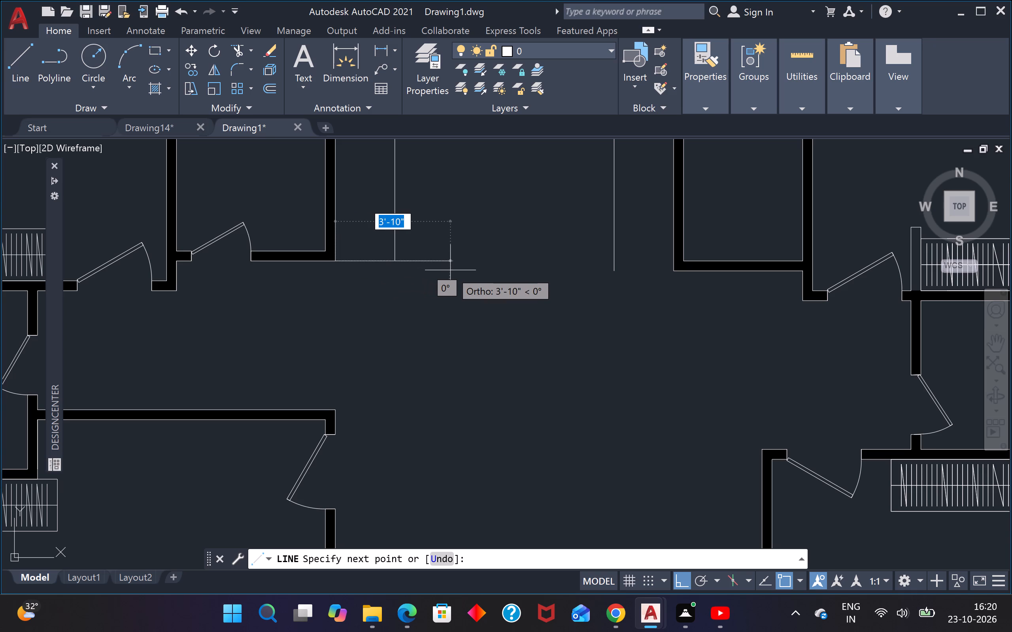
{"action": "left_click", "coordinate": [514, 271]}
{"action": "scroll", "coordinate": [504, 216], "scroll_direction": "down", "scroll_amount": 1}
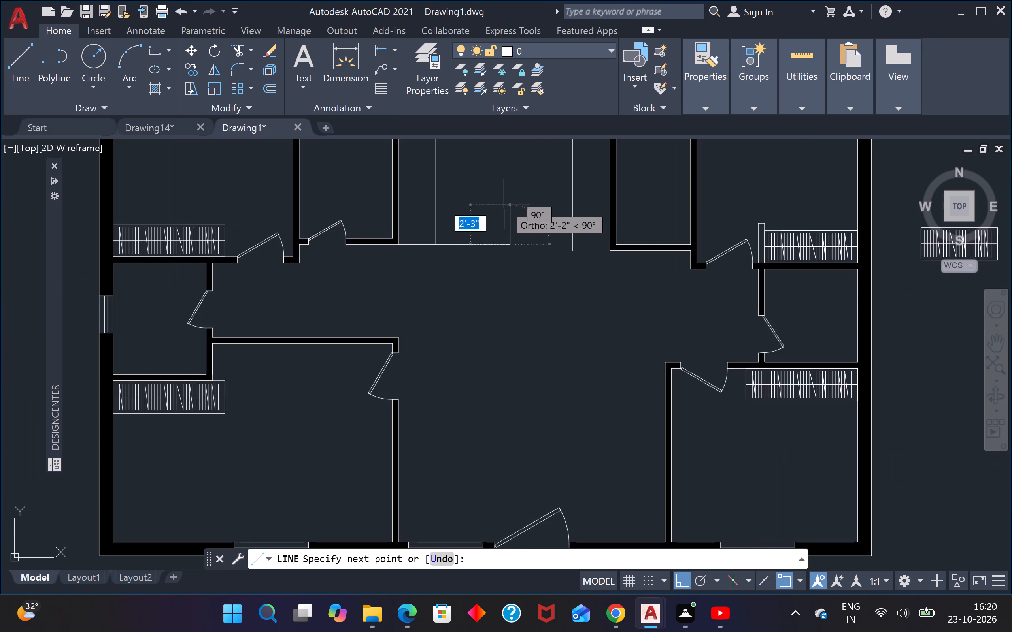
{"action": "scroll", "coordinate": [505, 199], "scroll_direction": "up", "scroll_amount": 1}
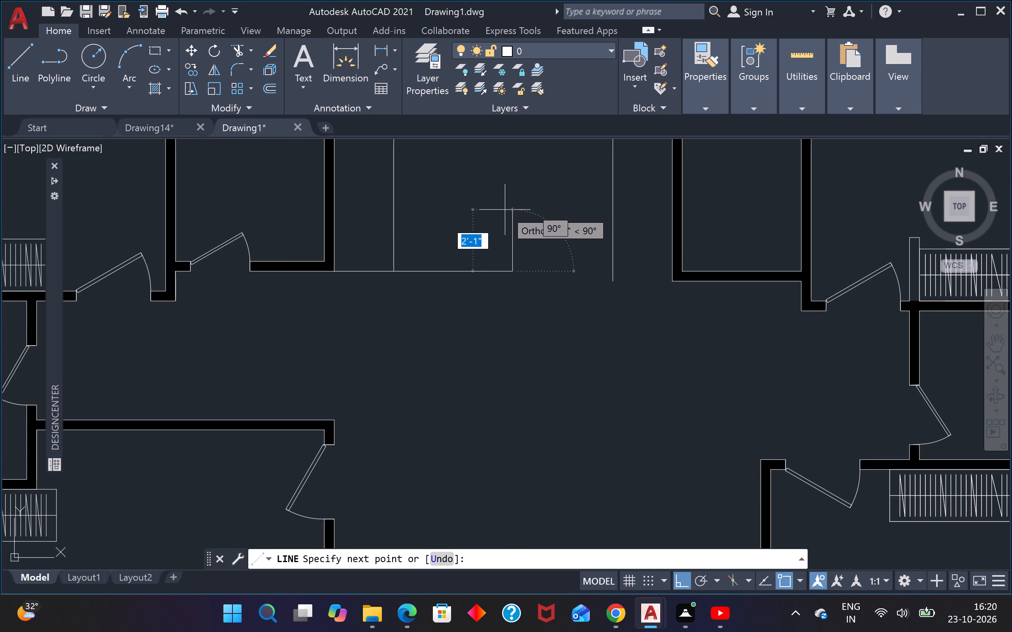
{"action": "left_click", "coordinate": [505, 211]}
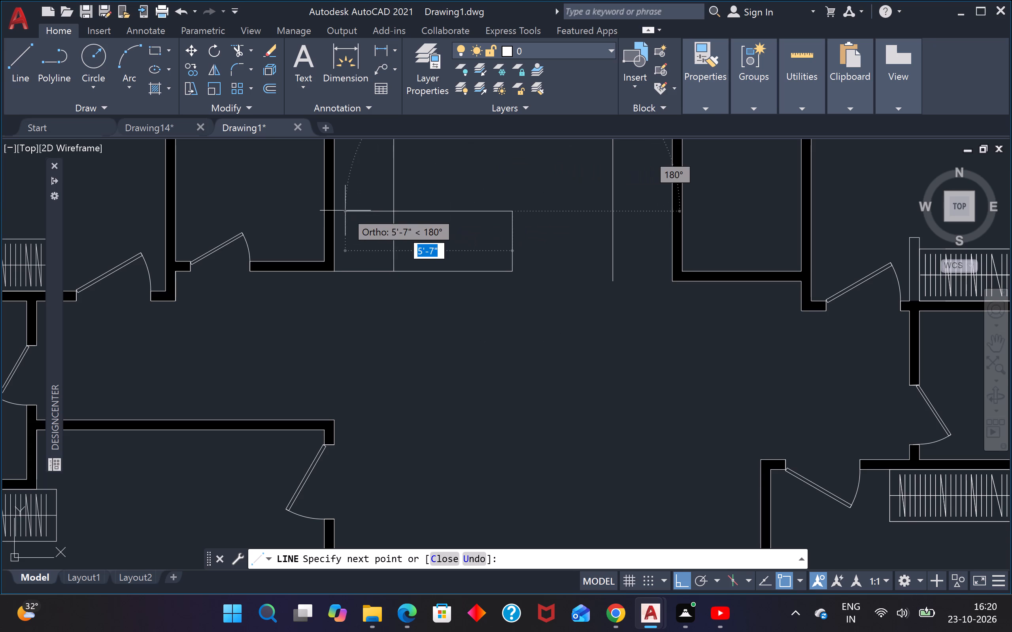
{"action": "scroll", "coordinate": [334, 209], "scroll_direction": "up", "scroll_amount": 2}
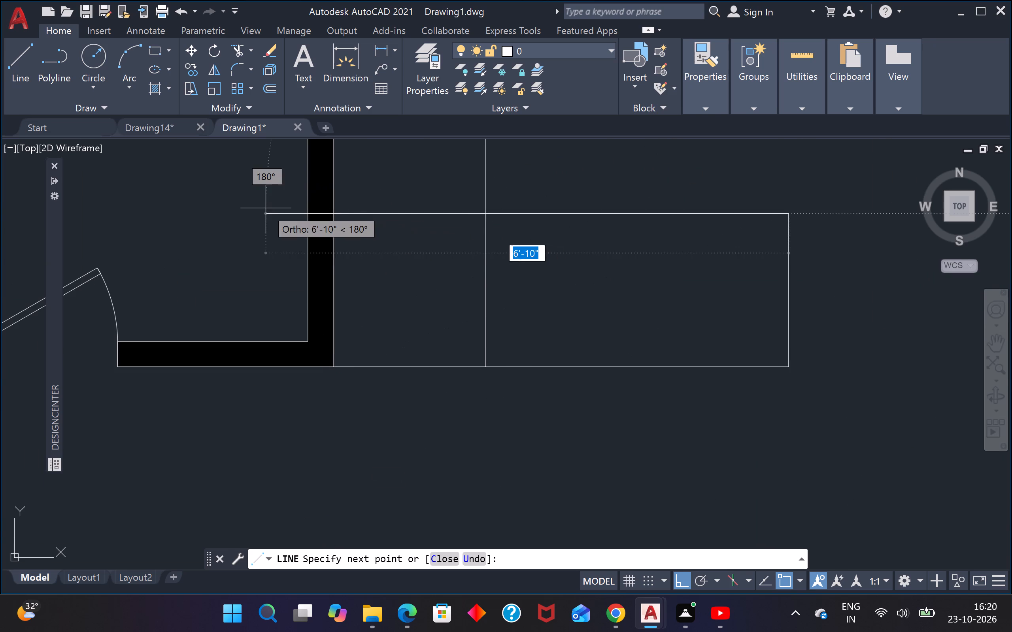
{"action": "left_click", "coordinate": [266, 208]}
{"action": "key", "text": "Escape"}
Trim the peninsula counter's north line at the west wall, and trim the lines crossing its junction with the west counter.
{"action": "type", "text": "tr"}
{"action": "key", "text": "space"}
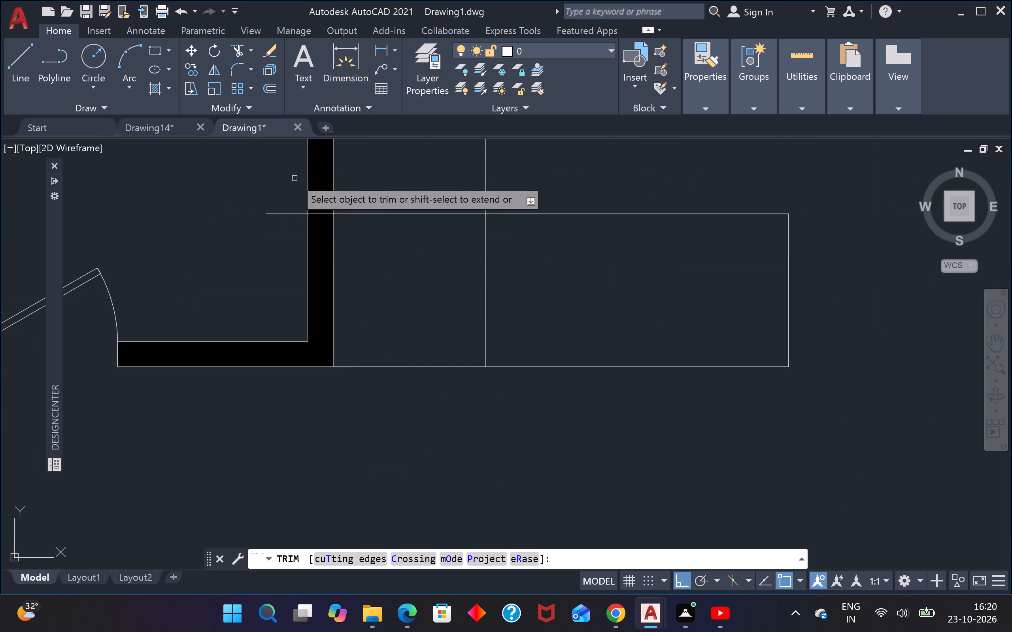
{"action": "left_click", "coordinate": [317, 213]}
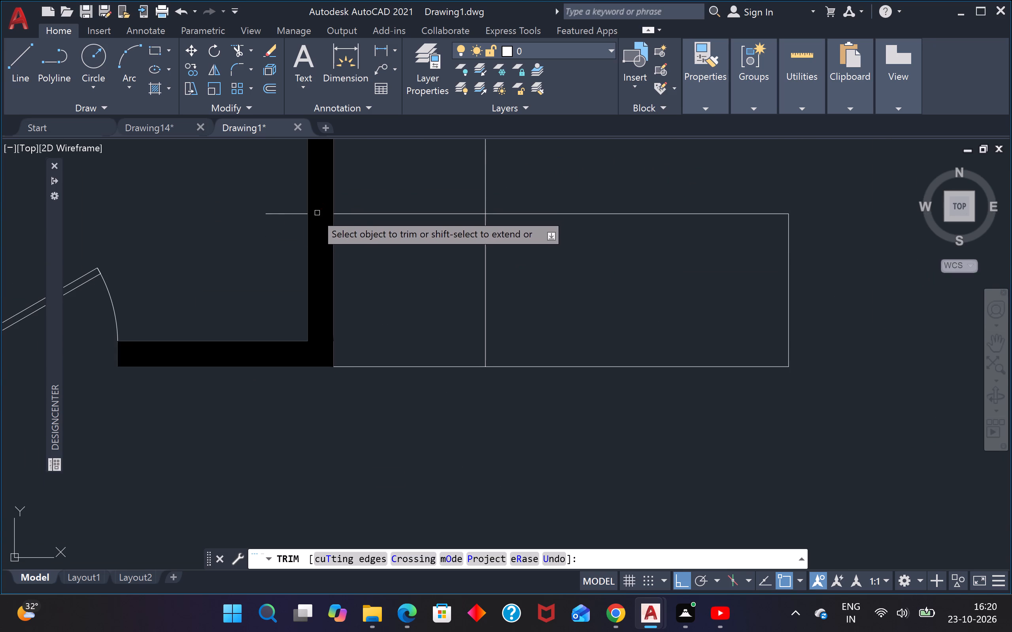
{"action": "left_click", "coordinate": [287, 213]}
{"action": "left_click", "coordinate": [470, 253]}
{"action": "left_click", "coordinate": [514, 258]}
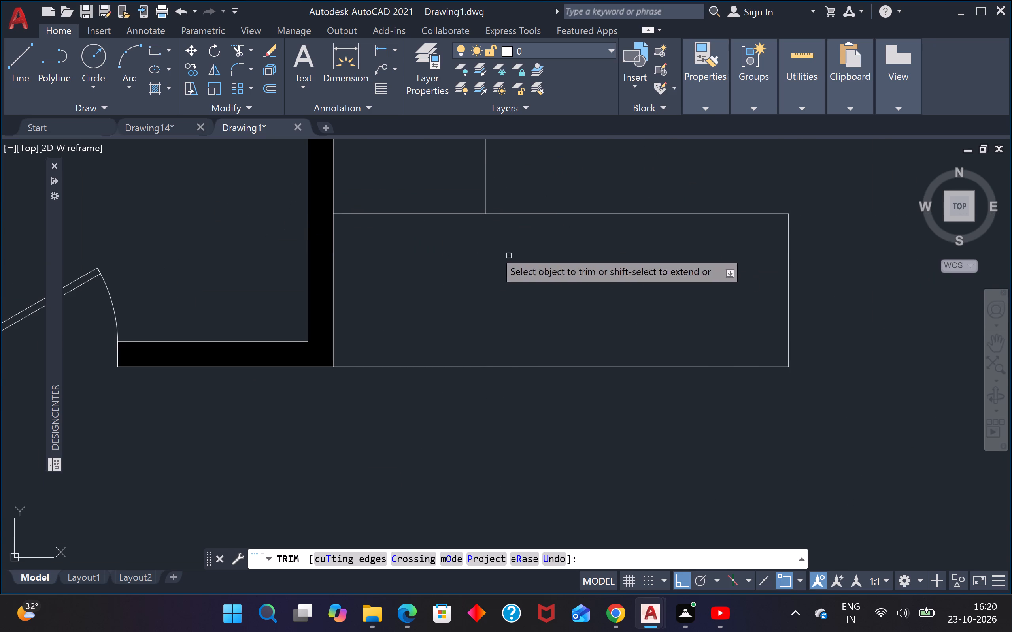
{"action": "left_click_drag", "start_coordinate": [453, 233], "coordinate": [450, 228]}
{"action": "left_click", "coordinate": [444, 196]}
Trim the overlapping counter lines at the kitchen's northwest and northeast corners to leave one continuous inner counter edge.
{"action": "scroll", "coordinate": [444, 196], "scroll_direction": "down", "scroll_amount": 7}
{"action": "scroll", "coordinate": [444, 196], "scroll_direction": "up", "scroll_amount": 3}
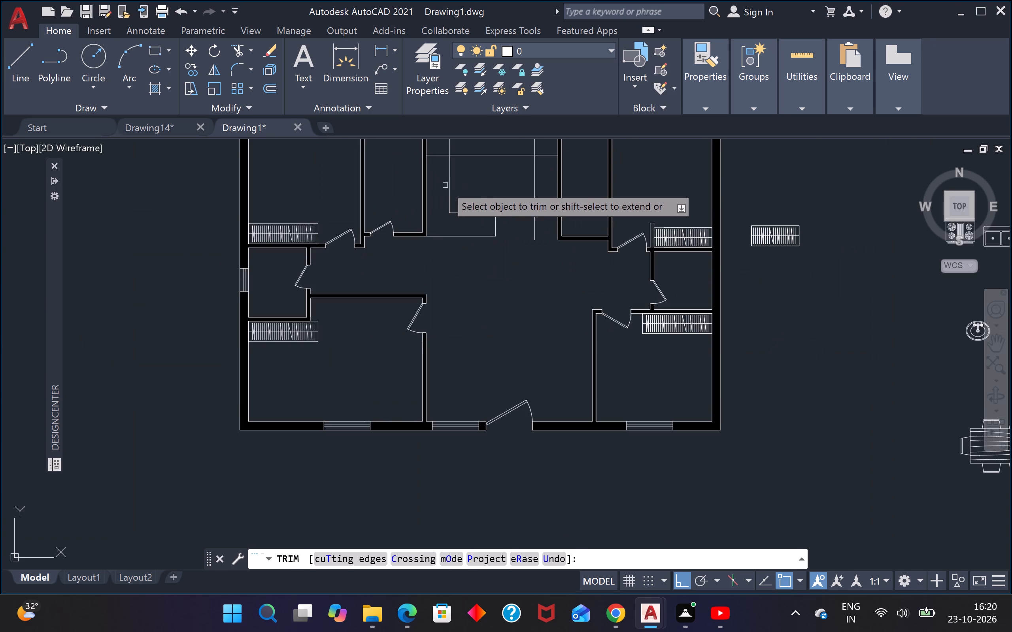
{"action": "middle_click_drag", "start_coordinate": [438, 174], "coordinate": [453, 306]}
{"action": "scroll", "coordinate": [459, 282], "scroll_direction": "up", "scroll_amount": 1}
{"action": "left_click", "coordinate": [492, 267]}
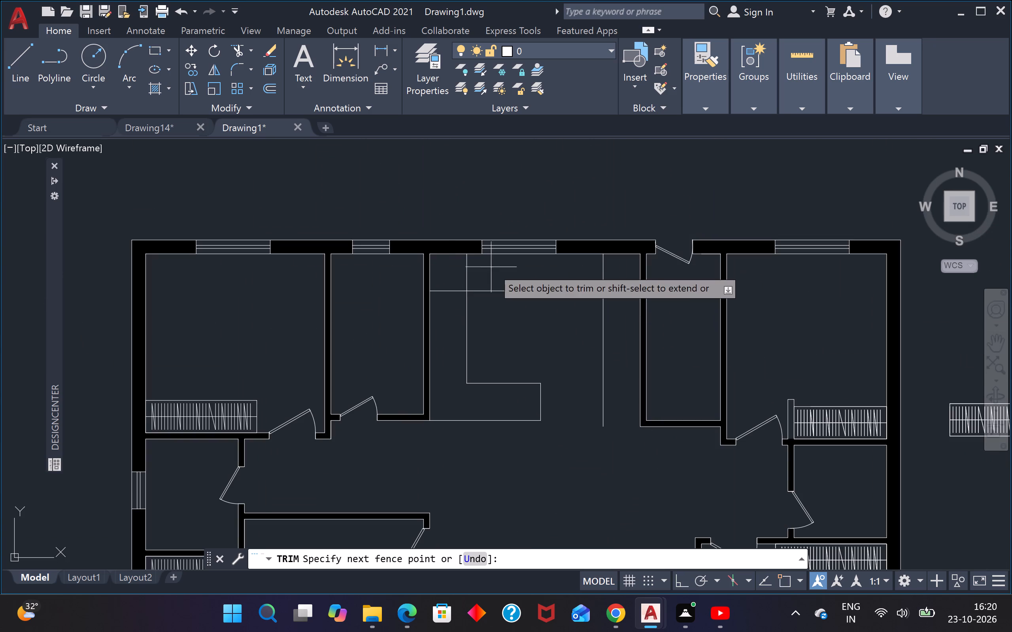
{"action": "left_click", "coordinate": [446, 269]}
{"action": "left_click", "coordinate": [449, 269]}
{"action": "left_click", "coordinate": [445, 296]}
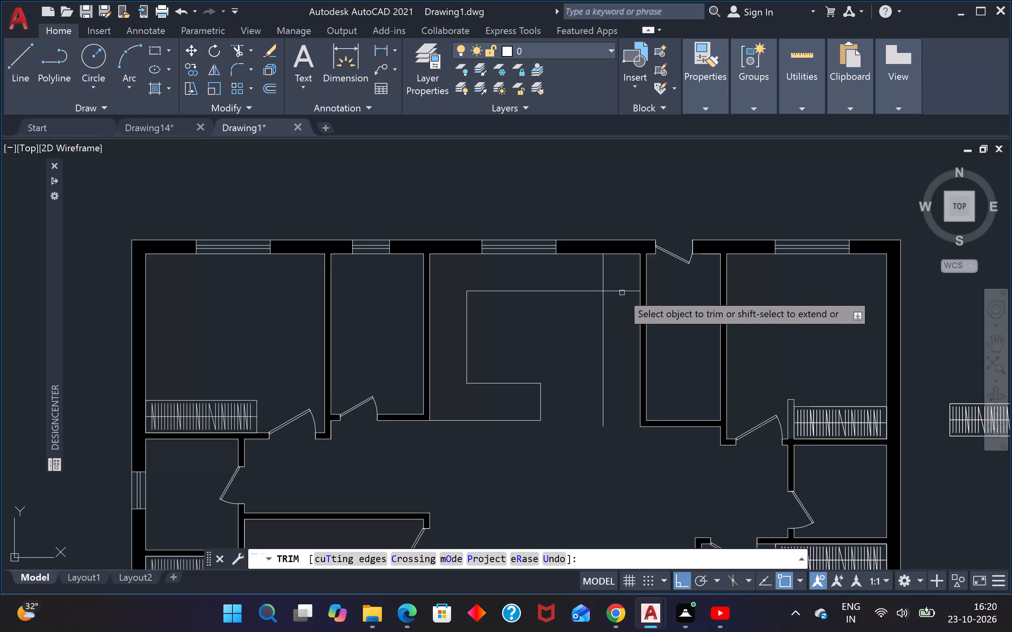
{"action": "left_click_drag", "start_coordinate": [590, 280], "coordinate": [603, 275]}
{"action": "left_click", "coordinate": [623, 272]}
{"action": "left_click_drag", "start_coordinate": [629, 273], "coordinate": [628, 284]}
{"action": "left_click", "coordinate": [626, 291]}
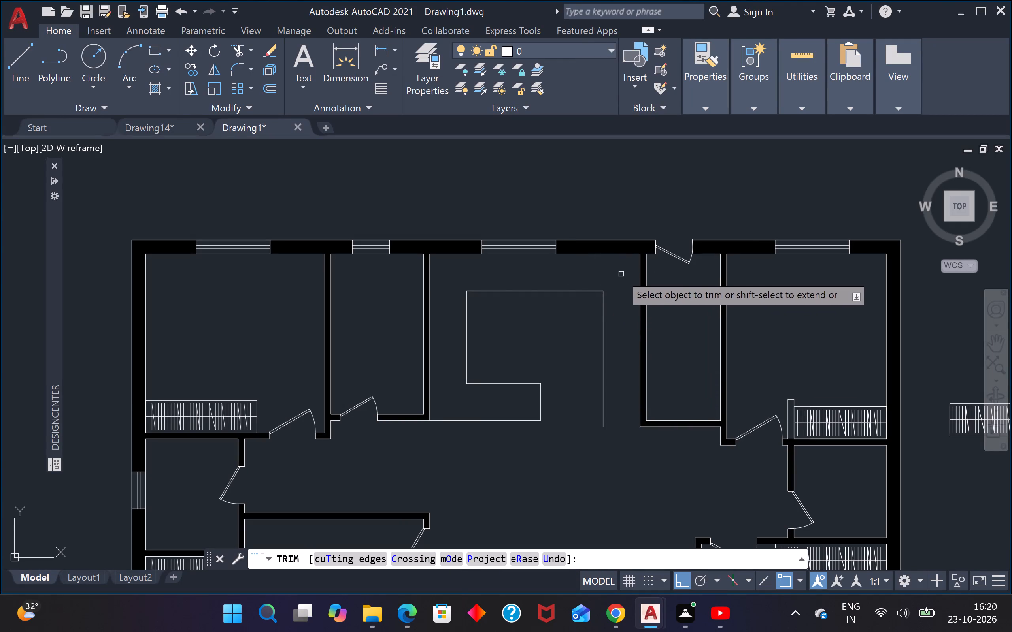
{"action": "key", "text": "Escape"}
Draw a 2' line closing the south end of the kitchen's east counter to the east wall corner.
{"action": "key", "text": "l"}
{"action": "key", "text": "space"}
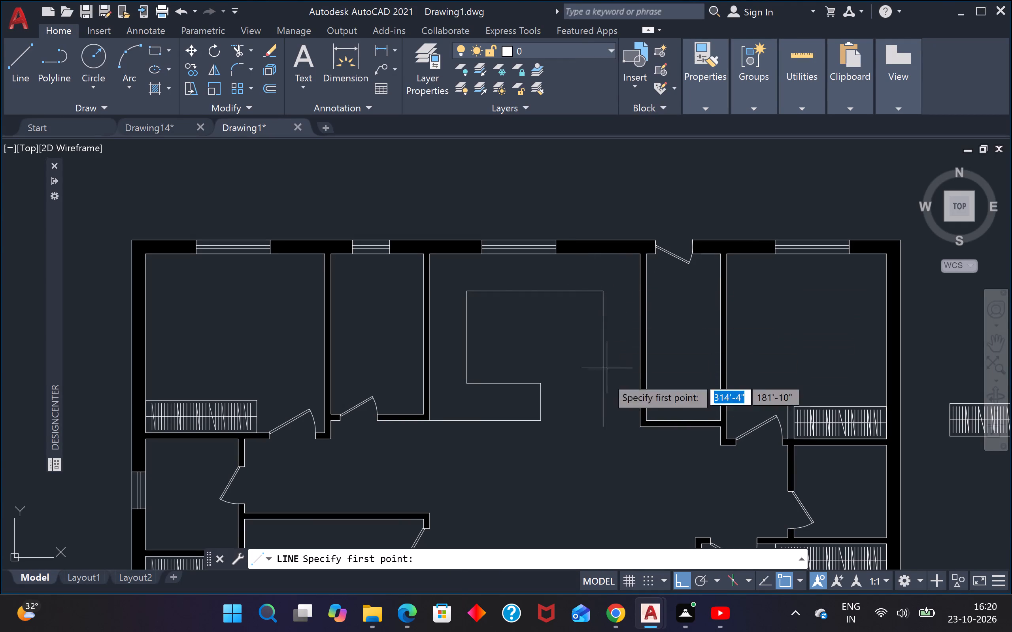
{"action": "left_click", "coordinate": [602, 427]}
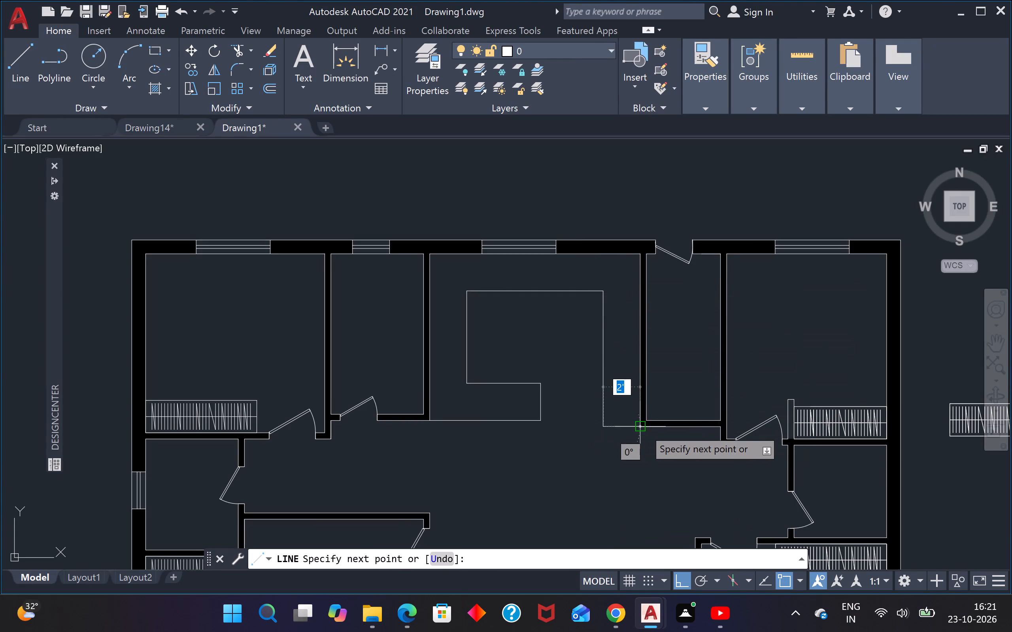
{"action": "left_click", "coordinate": [643, 427]}
{"action": "key", "text": "Escape"}
{"action": "scroll", "coordinate": [621, 395], "scroll_direction": "down", "scroll_amount": 2}
{"action": "scroll", "coordinate": [605, 389], "scroll_direction": "up", "scroll_amount": 1}
{"action": "key", "text": "Escape"}
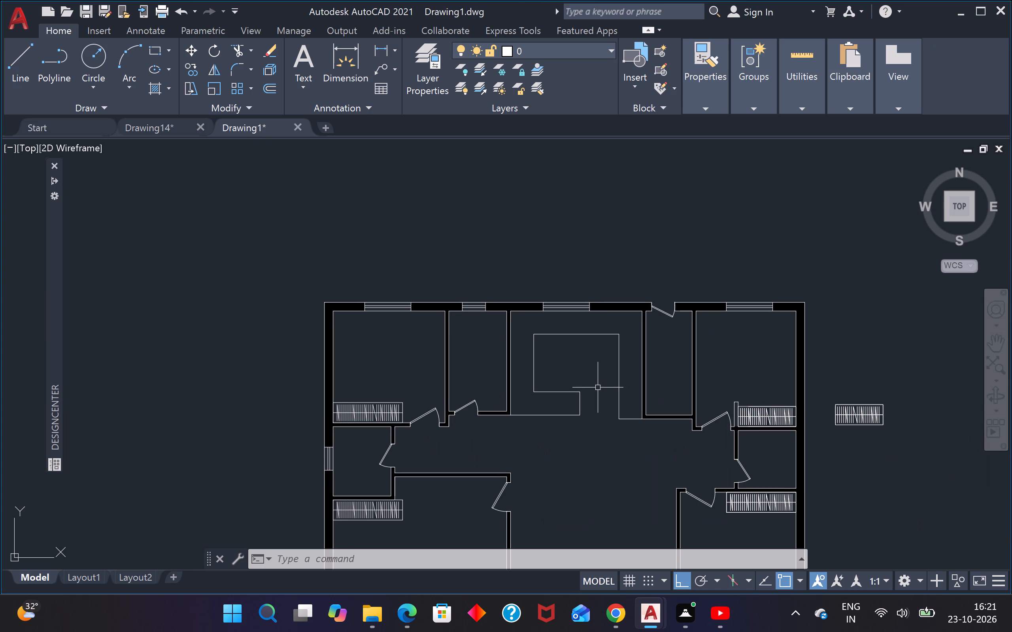
Move the double sink block by its back edge's midpoint onto the kitchen's north counter, centred under the window.
{"action": "scroll", "coordinate": [916, 435], "scroll_direction": "down", "scroll_amount": 1}
{"action": "scroll", "coordinate": [972, 421], "scroll_direction": "down", "scroll_amount": 2}
{"action": "middle_click_drag", "start_coordinate": [971, 422], "coordinate": [702, 419]}
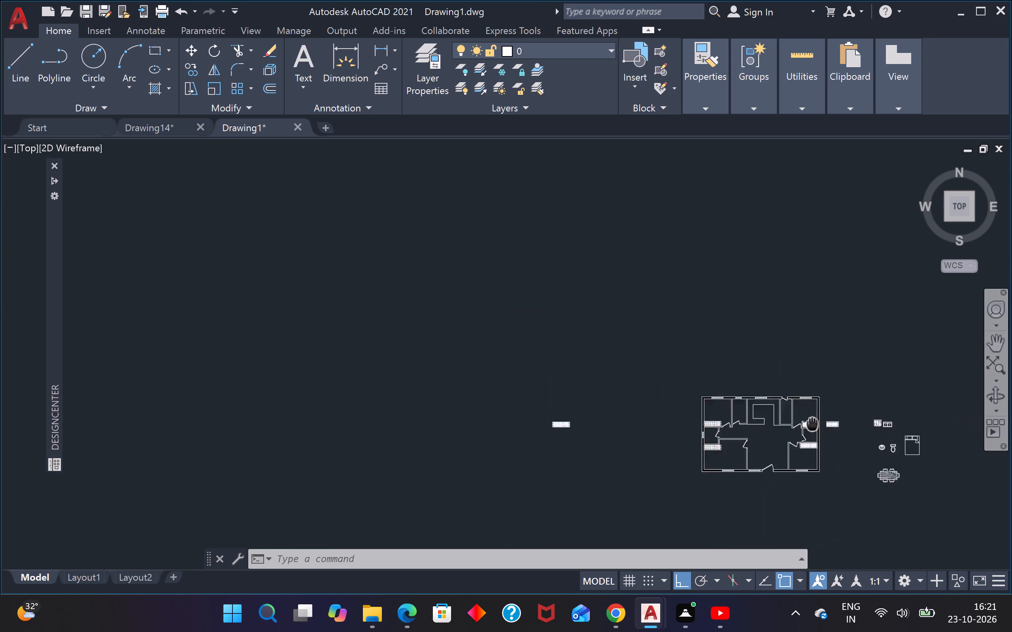
{"action": "middle_click_drag", "start_coordinate": [702, 419], "coordinate": [594, 416]}
{"action": "scroll", "coordinate": [615, 426], "scroll_direction": "up", "scroll_amount": 4}
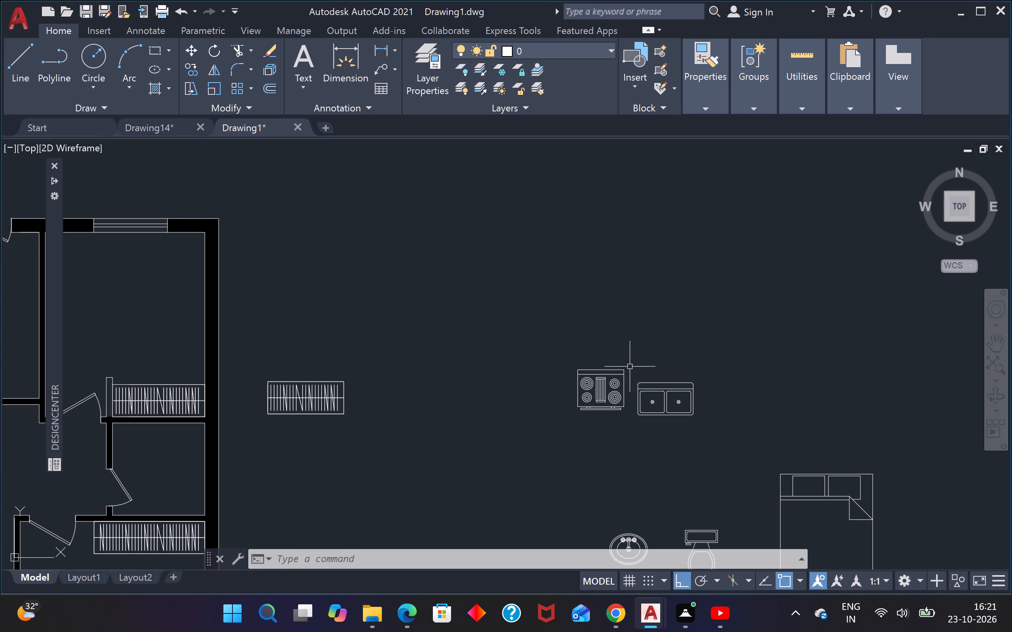
{"action": "left_click_drag", "start_coordinate": [711, 370], "coordinate": [704, 374]}
{"action": "left_click", "coordinate": [640, 420]}
{"action": "type", "text": "m"}
{"action": "key", "text": "space"}
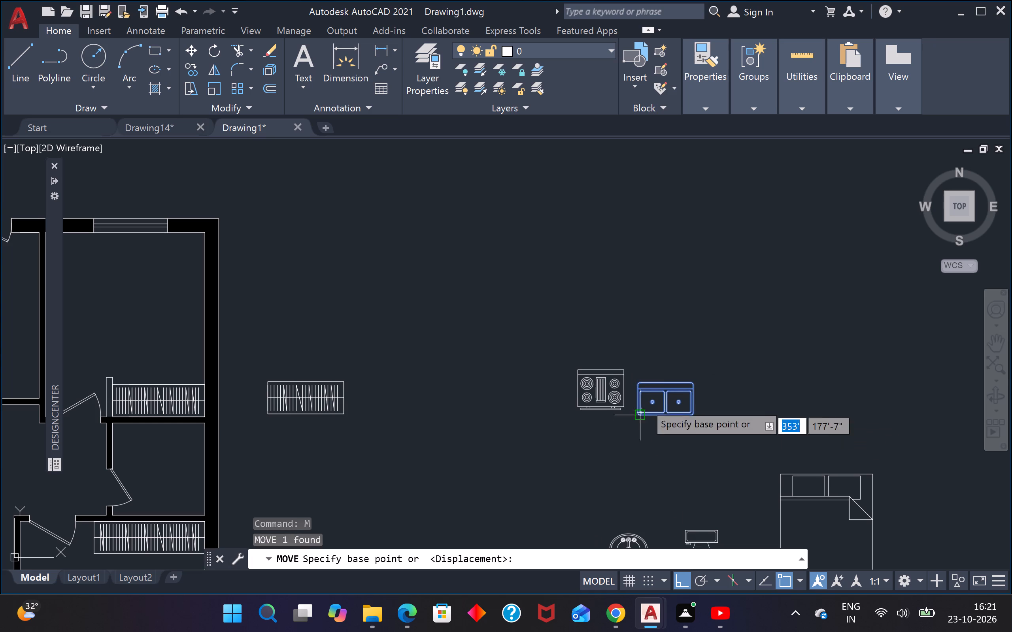
{"action": "left_click", "coordinate": [669, 385]}
{"action": "scroll", "coordinate": [669, 384], "scroll_direction": "down", "scroll_amount": 3}
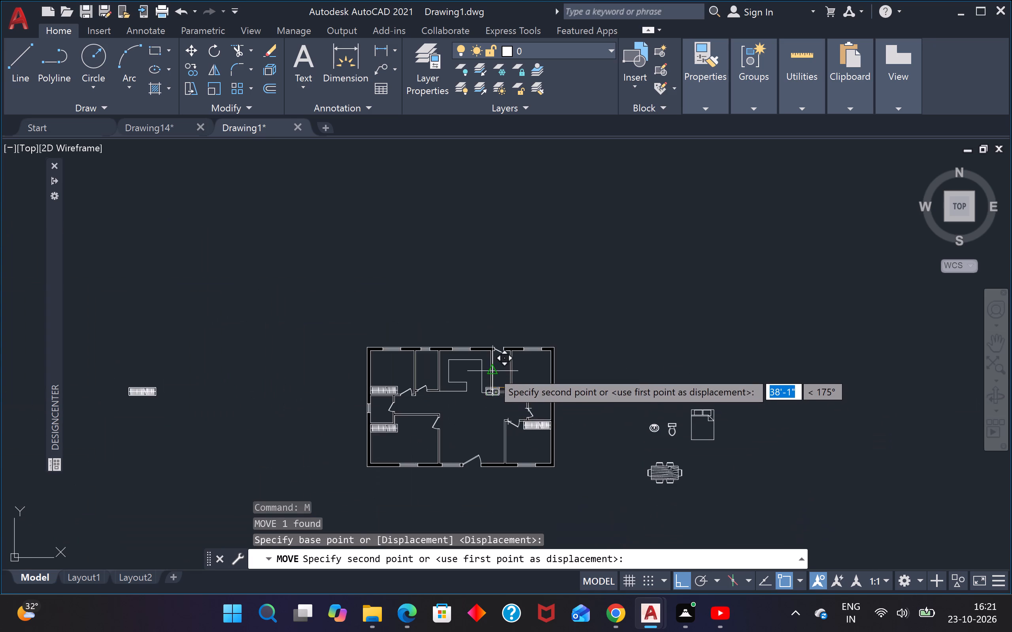
{"action": "scroll", "coordinate": [489, 369], "scroll_direction": "up", "scroll_amount": 2}
{"action": "key", "text": "F8"}
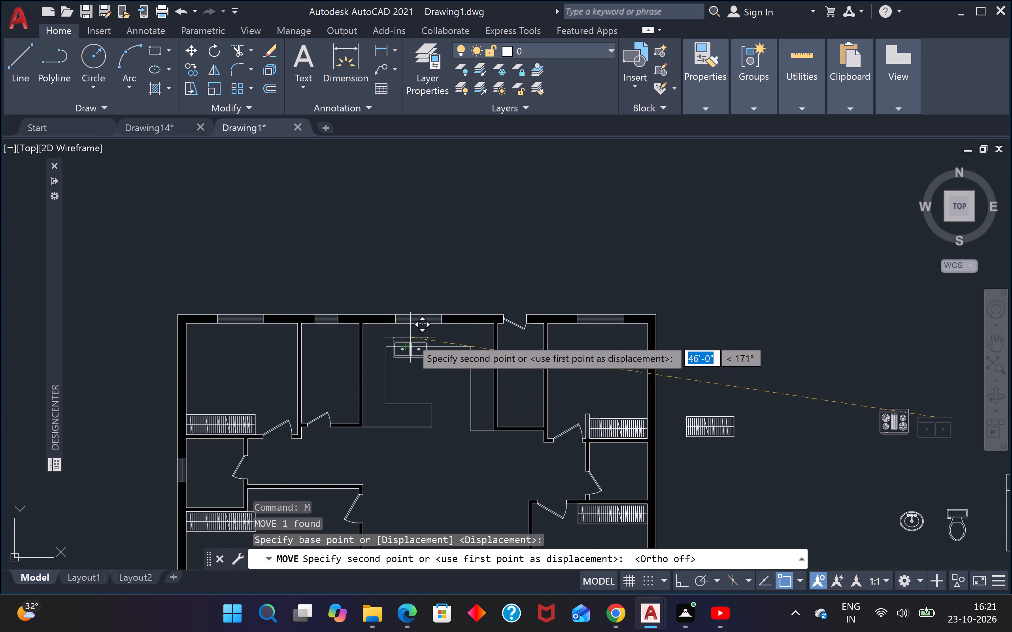
{"action": "scroll", "coordinate": [413, 326], "scroll_direction": "up", "scroll_amount": 1}
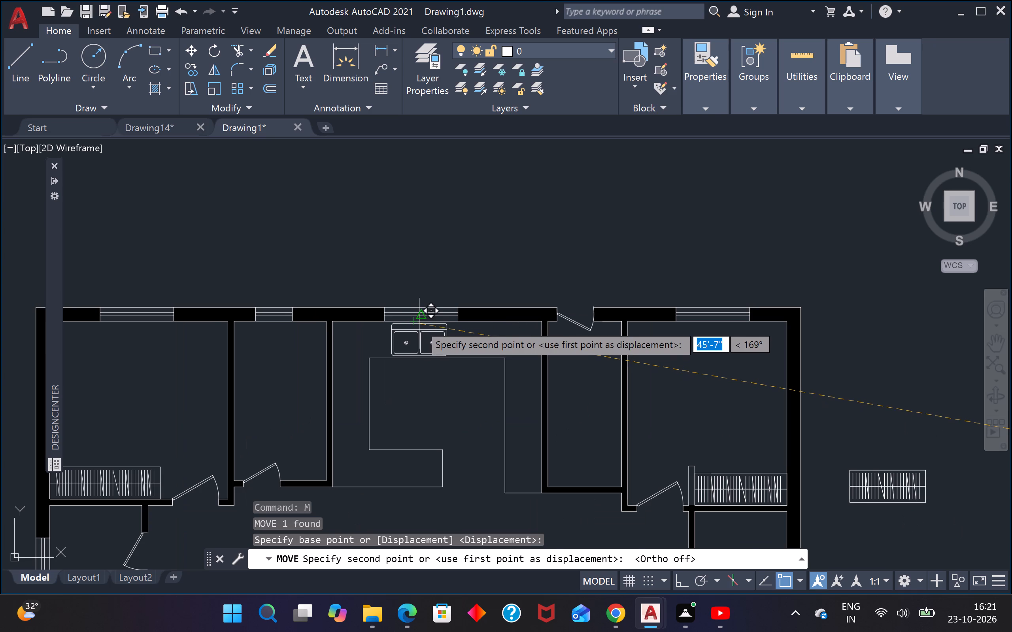
{"action": "scroll", "coordinate": [419, 324], "scroll_direction": "up", "scroll_amount": 3}
{"action": "left_click", "coordinate": [423, 323]}
Rotate the range-oven block east of the plan 90° about its northeast corner.
{"action": "scroll", "coordinate": [423, 323], "scroll_direction": "down", "scroll_amount": 4}
{"action": "scroll", "coordinate": [459, 333], "scroll_direction": "down", "scroll_amount": 3}
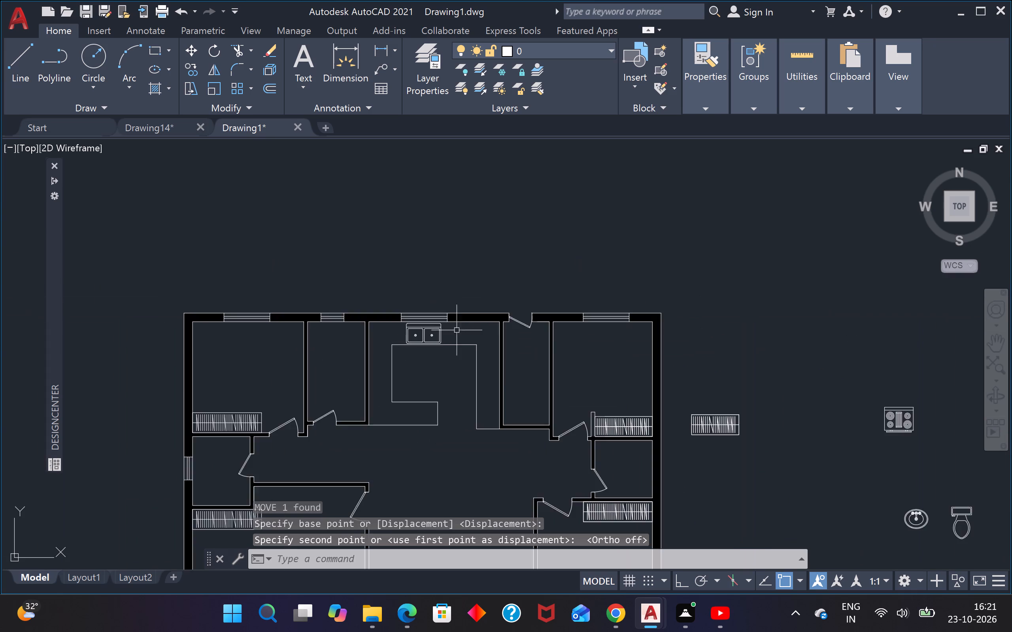
{"action": "scroll", "coordinate": [598, 353], "scroll_direction": "up", "scroll_amount": 3}
{"action": "left_click", "coordinate": [595, 350]}
{"action": "left_click", "coordinate": [479, 397]}
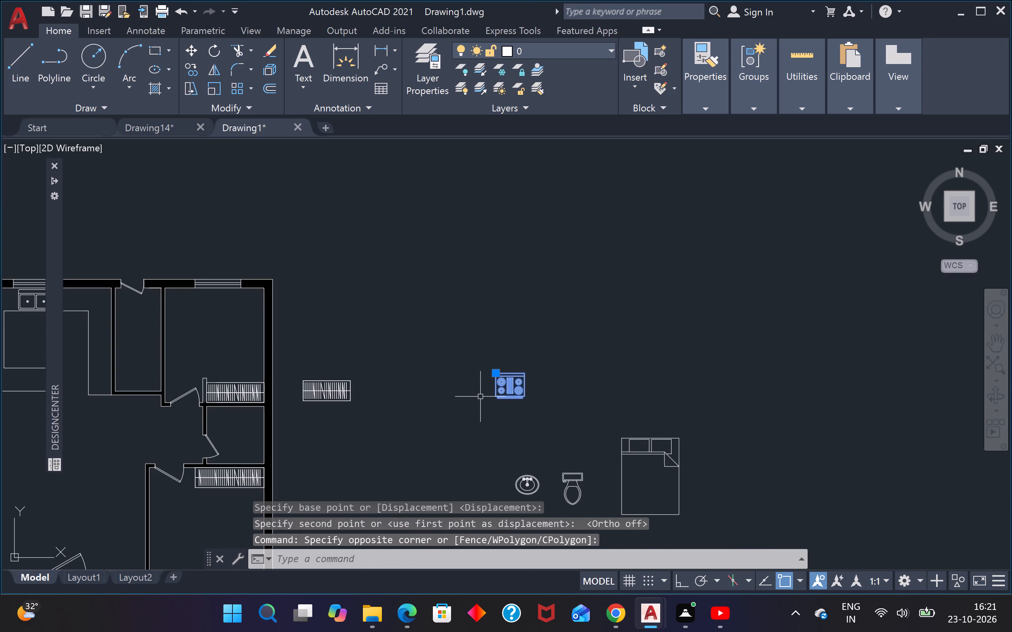
{"action": "type", "text": "ro"}
{"action": "key", "text": "Return"}
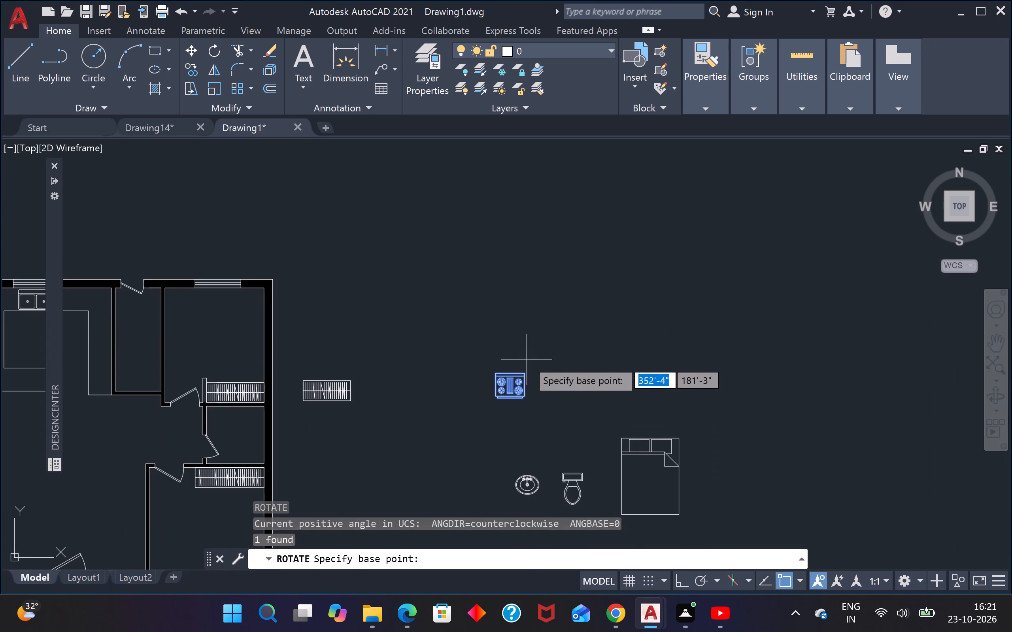
{"action": "scroll", "coordinate": [528, 373], "scroll_direction": "up", "scroll_amount": 3}
{"action": "left_click", "coordinate": [515, 360]}
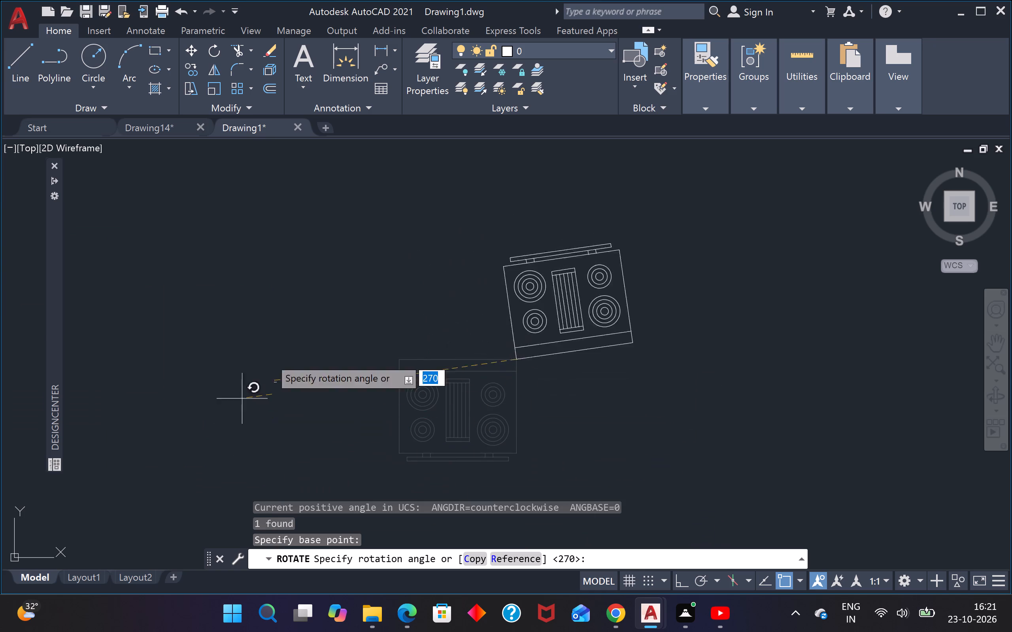
{"action": "key", "text": "F8"}
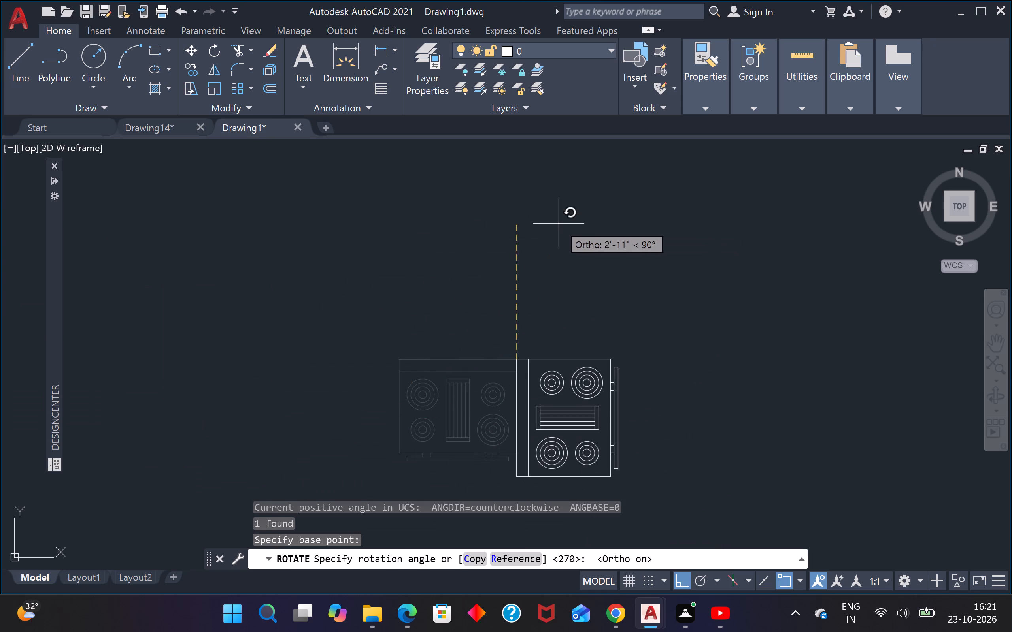
{"action": "left_click", "coordinate": [559, 224]}
Move the rotated range-oven by its back edge's midpoint onto the kitchen's west counter, against the west wall.
{"action": "left_click_drag", "start_coordinate": [627, 276], "coordinate": [623, 292]}
{"action": "left_click", "coordinate": [510, 449]}
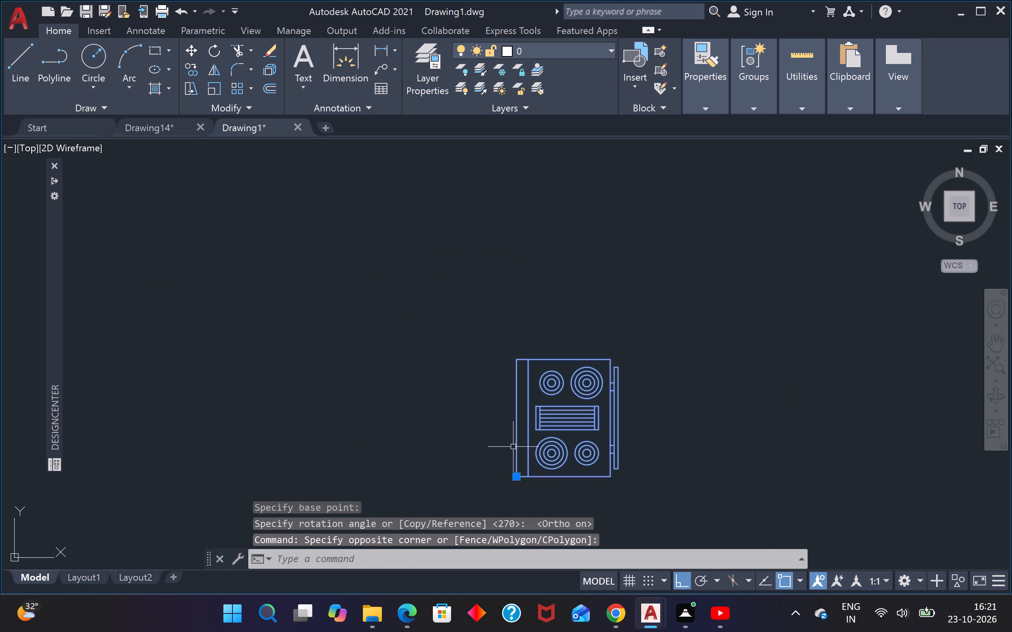
{"action": "type", "text": "m"}
{"action": "key", "text": "space"}
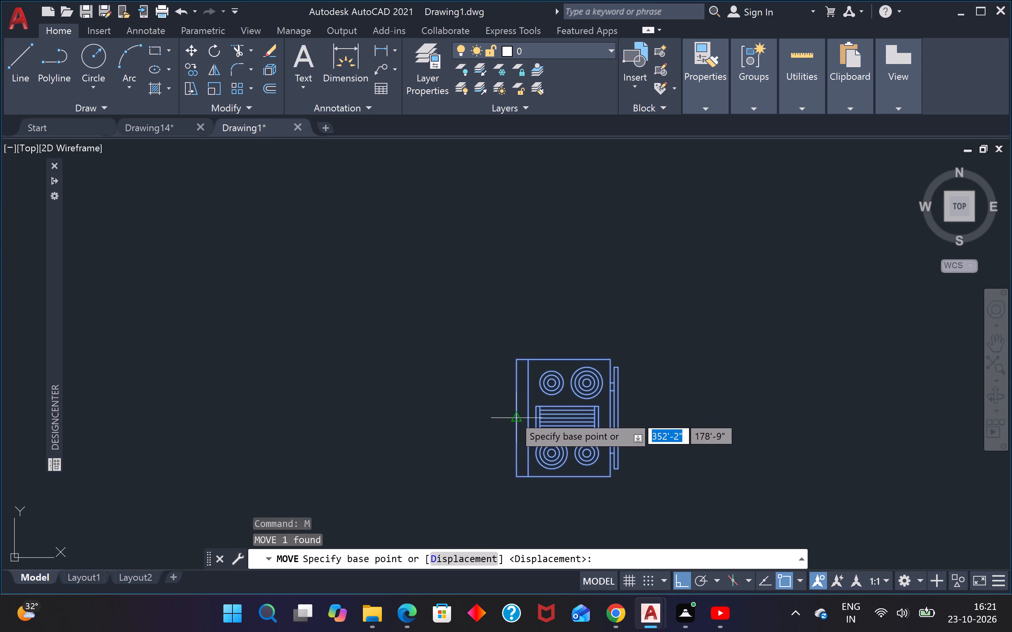
{"action": "left_click", "coordinate": [513, 415]}
{"action": "scroll", "coordinate": [517, 400], "scroll_direction": "down", "scroll_amount": 2}
{"action": "scroll", "coordinate": [326, 421], "scroll_direction": "down", "scroll_amount": 3}
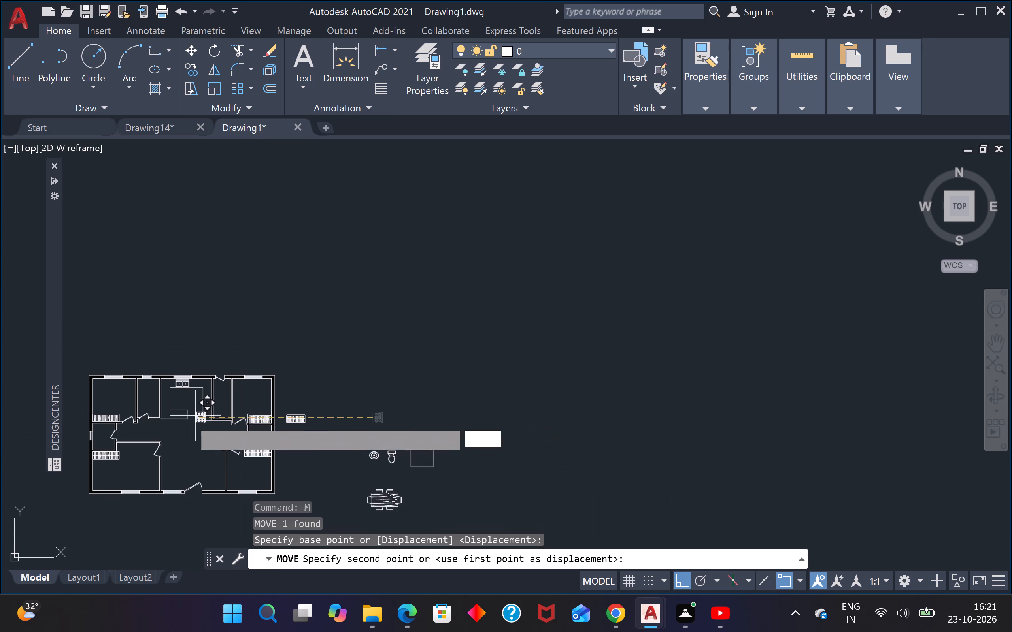
{"action": "key", "text": "F8"}
{"action": "middle_click_drag", "start_coordinate": [185, 420], "coordinate": [289, 519]}
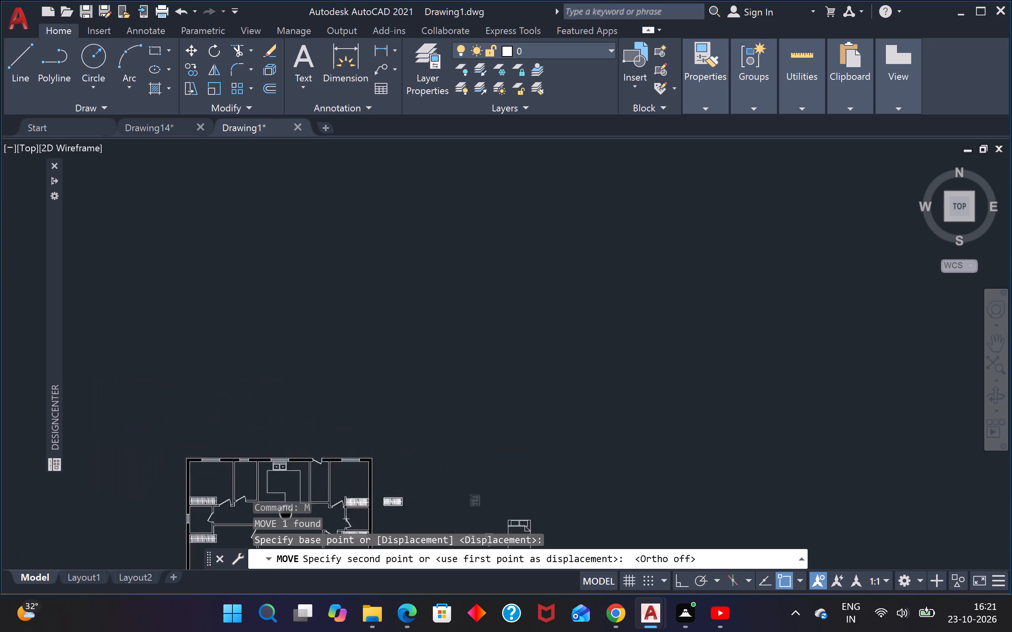
{"action": "middle_click_drag", "start_coordinate": [289, 519], "coordinate": [285, 523]}
{"action": "middle_click_drag", "start_coordinate": [274, 438], "coordinate": [443, 278]}
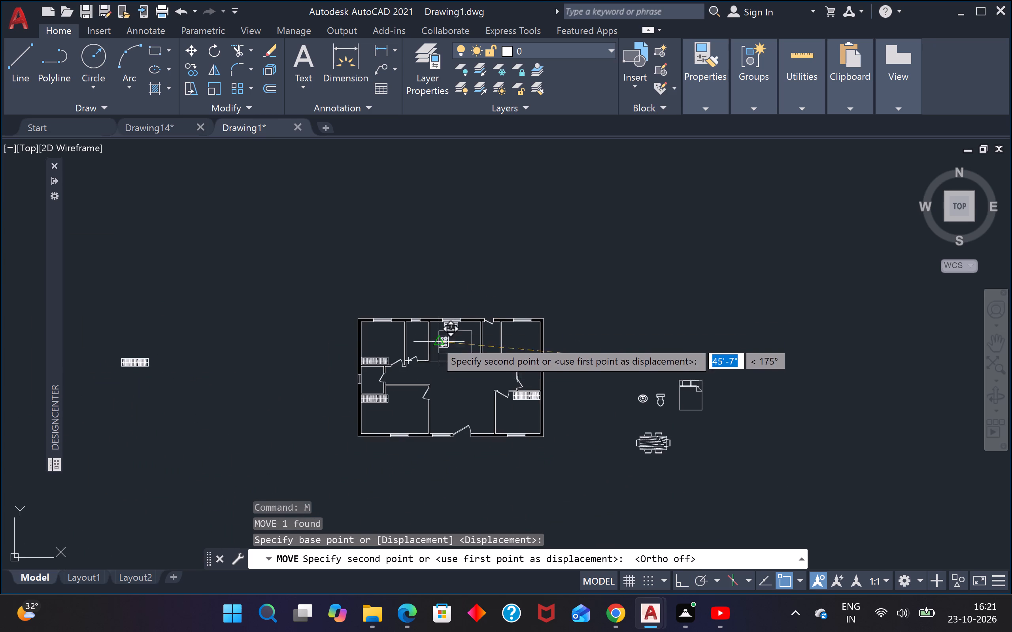
{"action": "scroll", "coordinate": [434, 340], "scroll_direction": "up", "scroll_amount": 6}
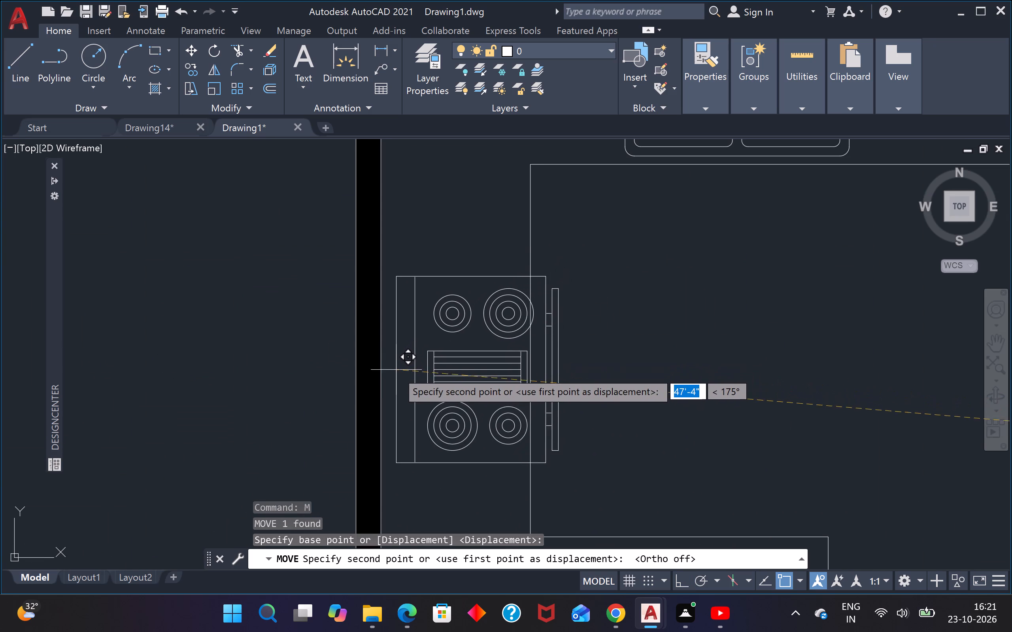
{"action": "left_click", "coordinate": [384, 380]}
Insert the "Refrigerator-2 door - 36 in top" block from DesignCenter's Kitchens.dwg into the empty space northeast of the plan.
{"action": "scroll", "coordinate": [478, 364], "scroll_direction": "down", "scroll_amount": 3}
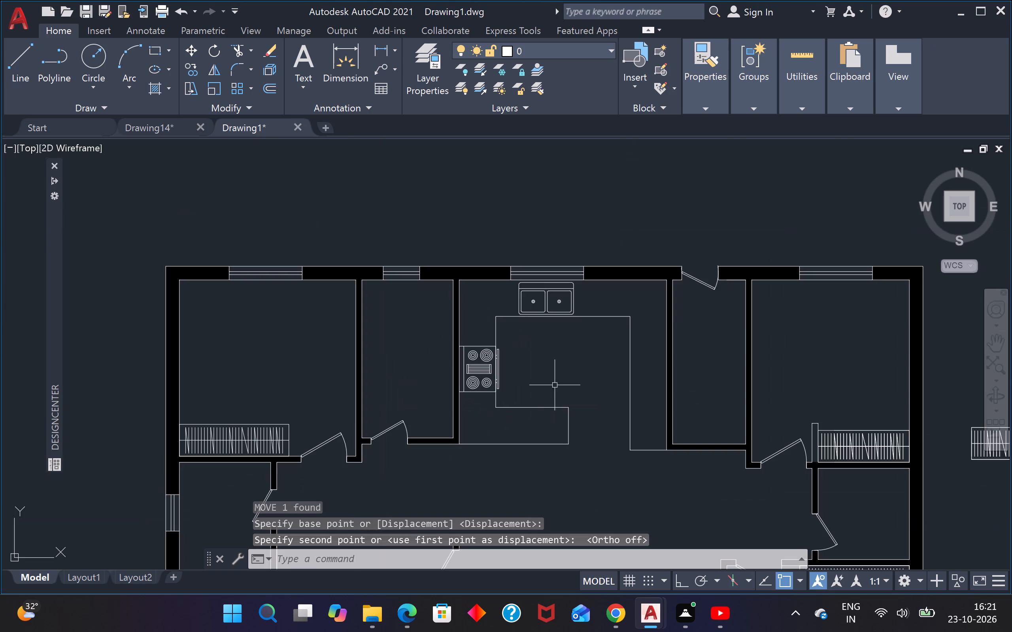
{"action": "scroll", "coordinate": [592, 399], "scroll_direction": "down", "scroll_amount": 2}
{"action": "scroll", "coordinate": [792, 429], "scroll_direction": "down", "scroll_amount": 1}
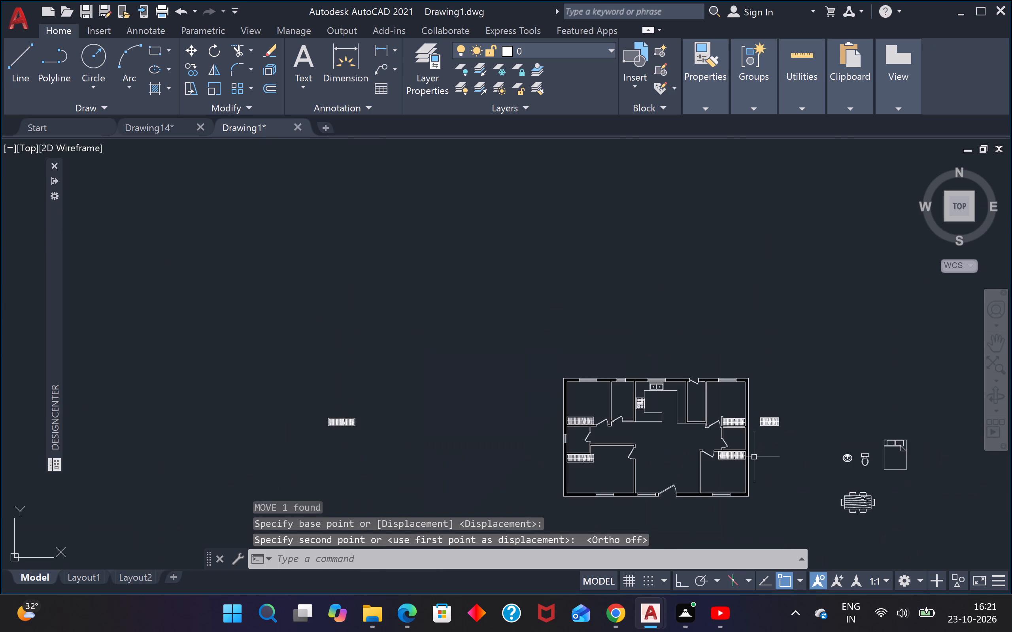
{"action": "key", "text": "ctrl+2"}
{"action": "key", "text": "ctrl+2"}
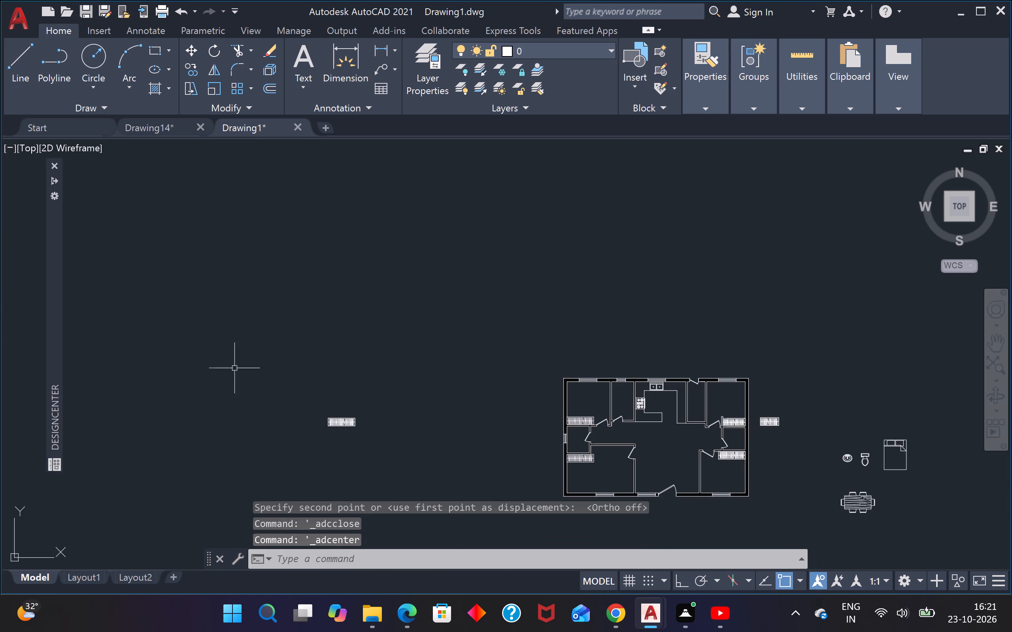
{"action": "left_click", "coordinate": [55, 325]}
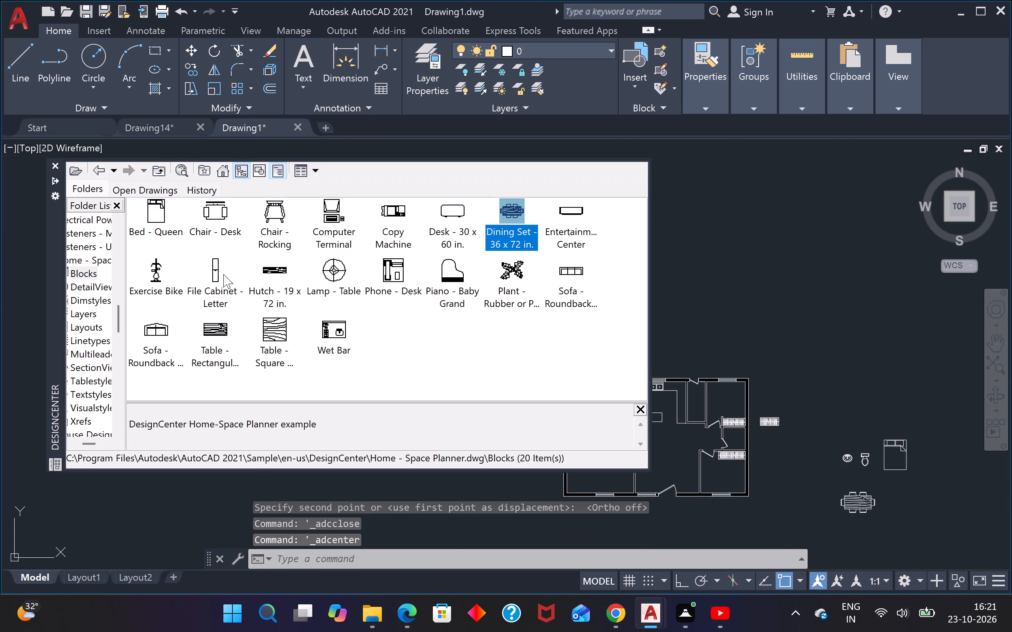
{"action": "scroll", "coordinate": [227, 275], "scroll_direction": "up", "scroll_amount": 3}
{"action": "scroll", "coordinate": [227, 273], "scroll_direction": "down", "scroll_amount": 2}
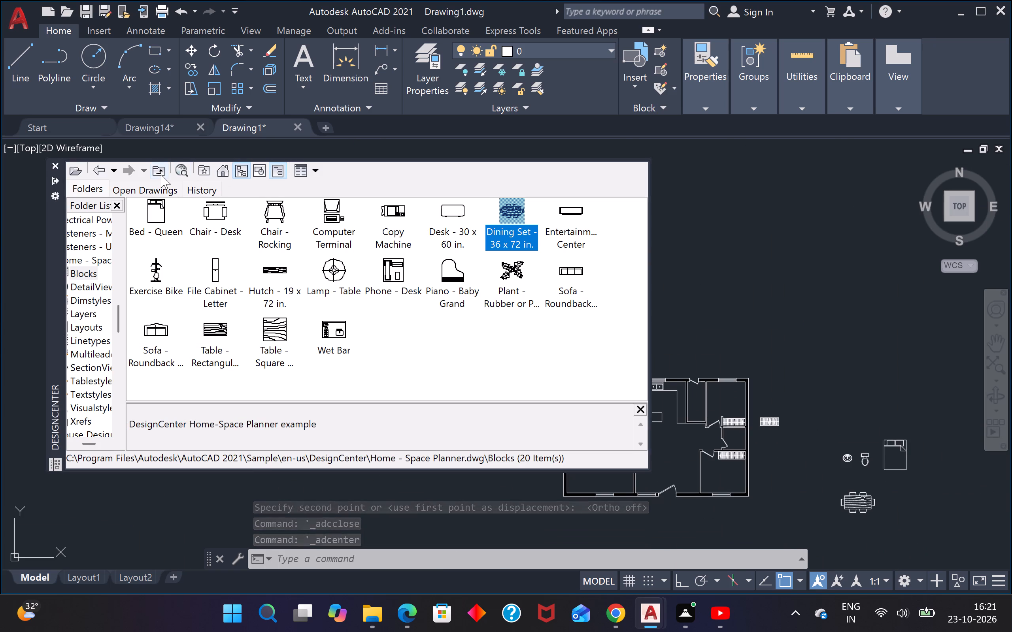
{"action": "left_click", "coordinate": [161, 175]}
{"action": "left_click", "coordinate": [161, 175]}
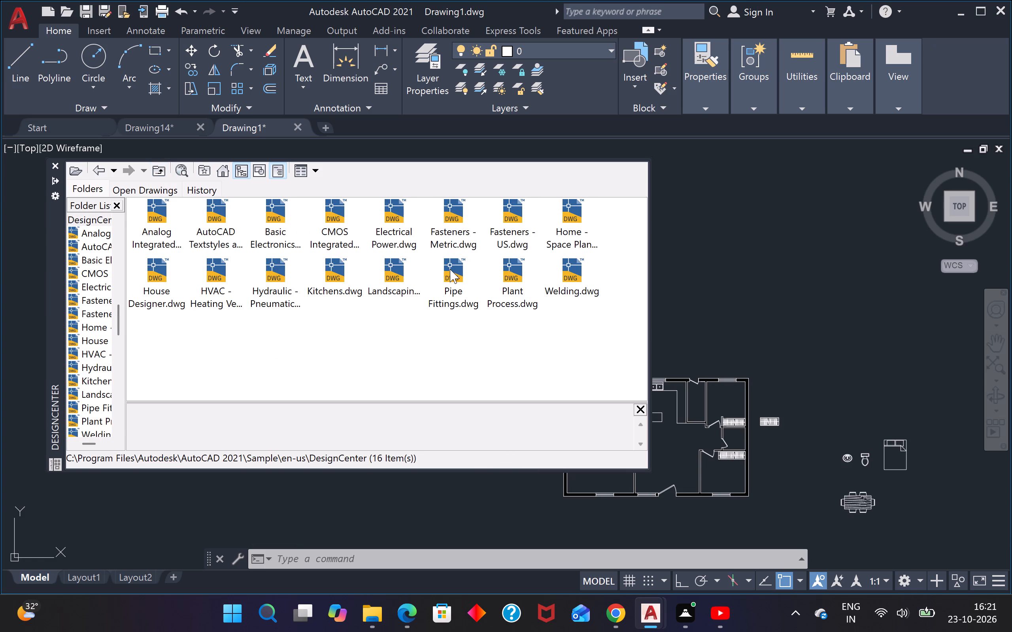
{"action": "double_click", "coordinate": [345, 269]}
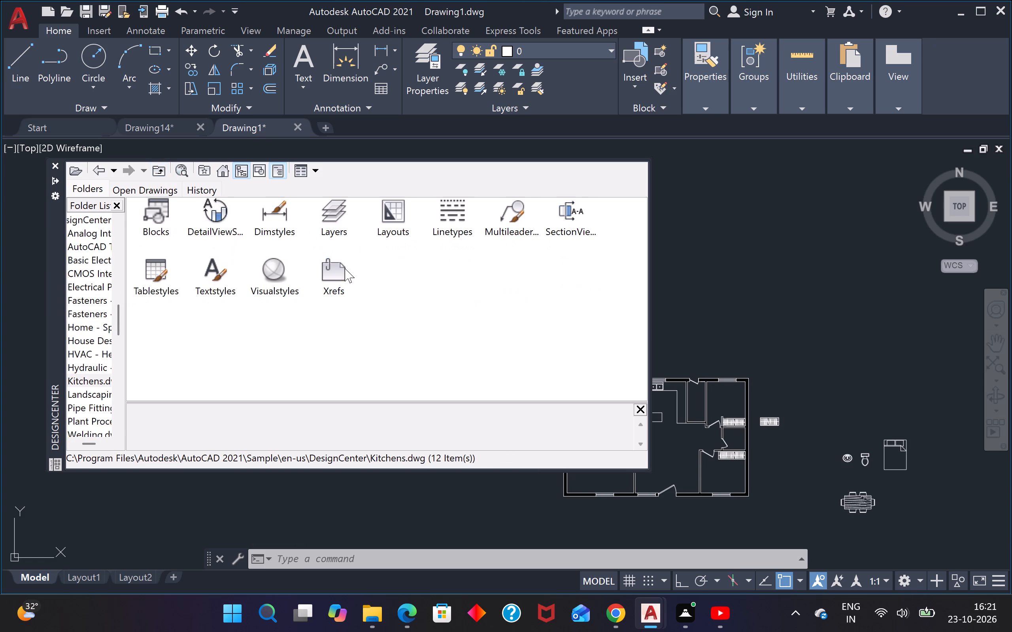
{"action": "double_click", "coordinate": [153, 205]}
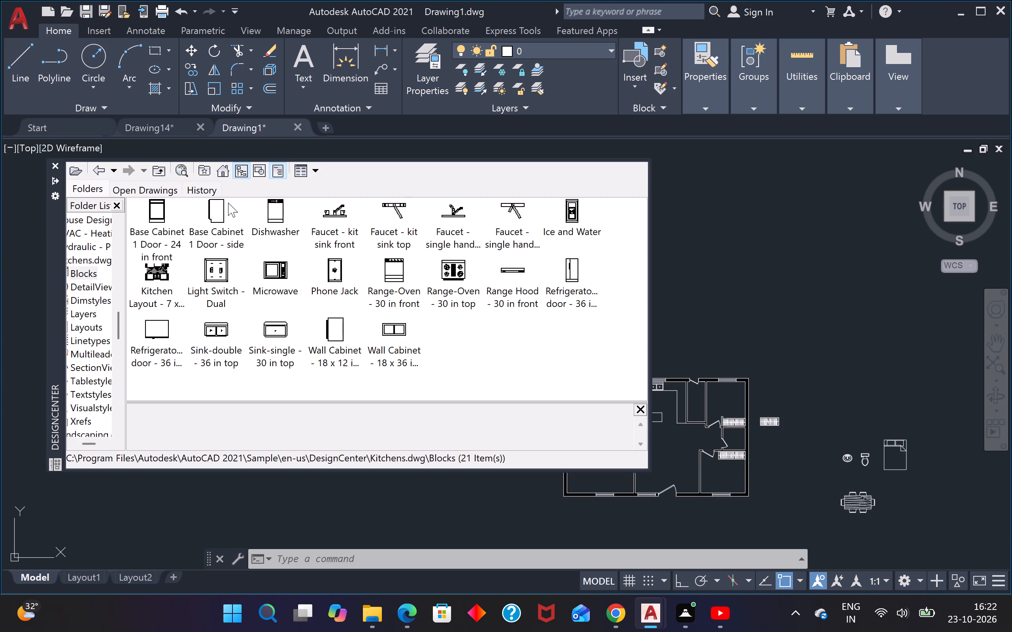
{"action": "left_click_drag", "start_coordinate": [149, 329], "coordinate": [402, 350]}
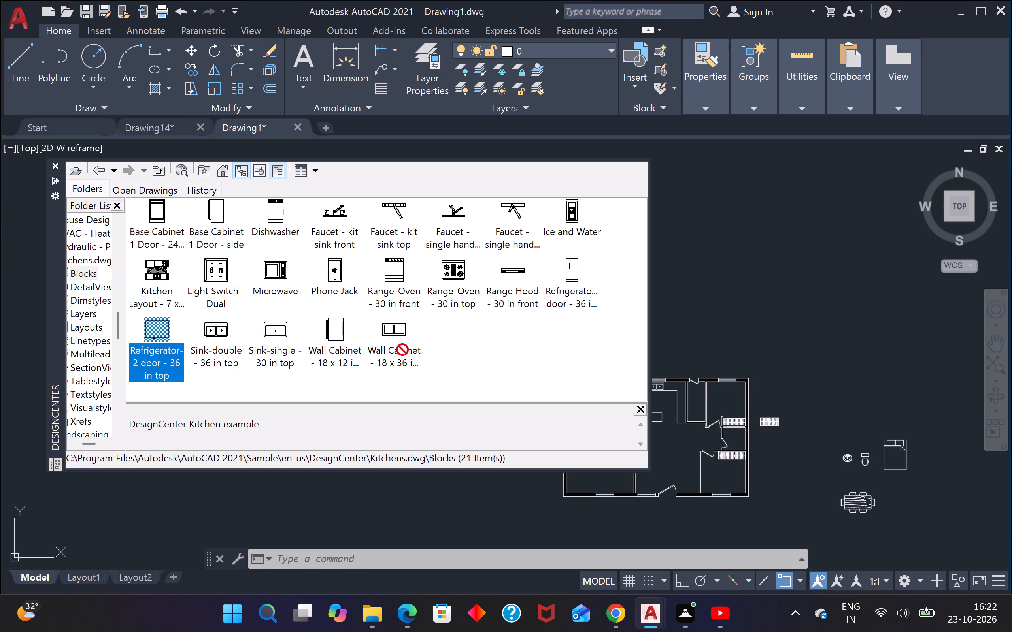
{"action": "left_click_drag", "start_coordinate": [402, 350], "coordinate": [857, 367]}
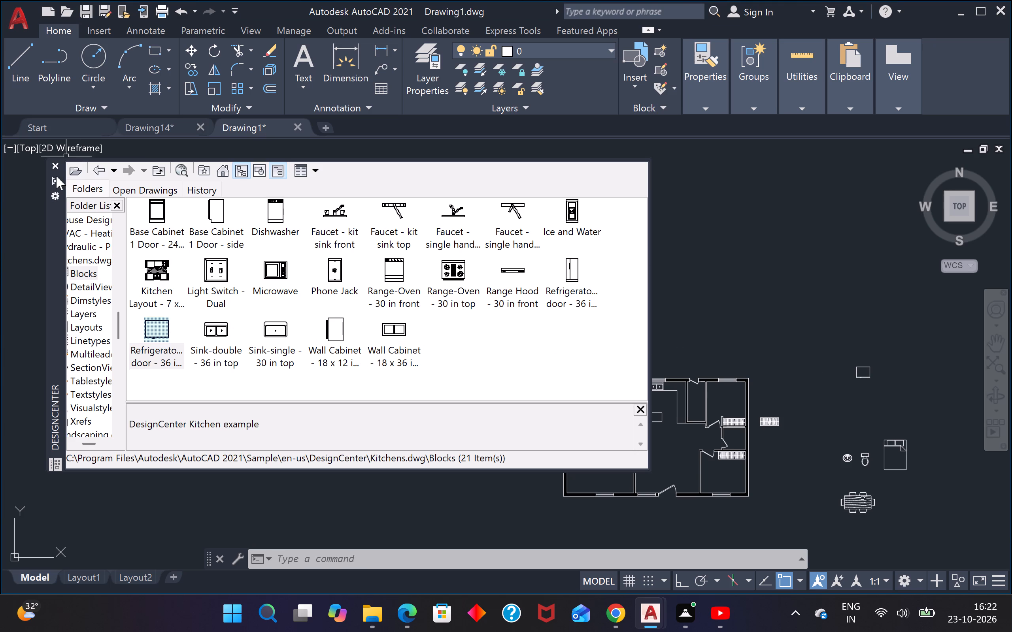
{"action": "left_click", "coordinate": [53, 170]}
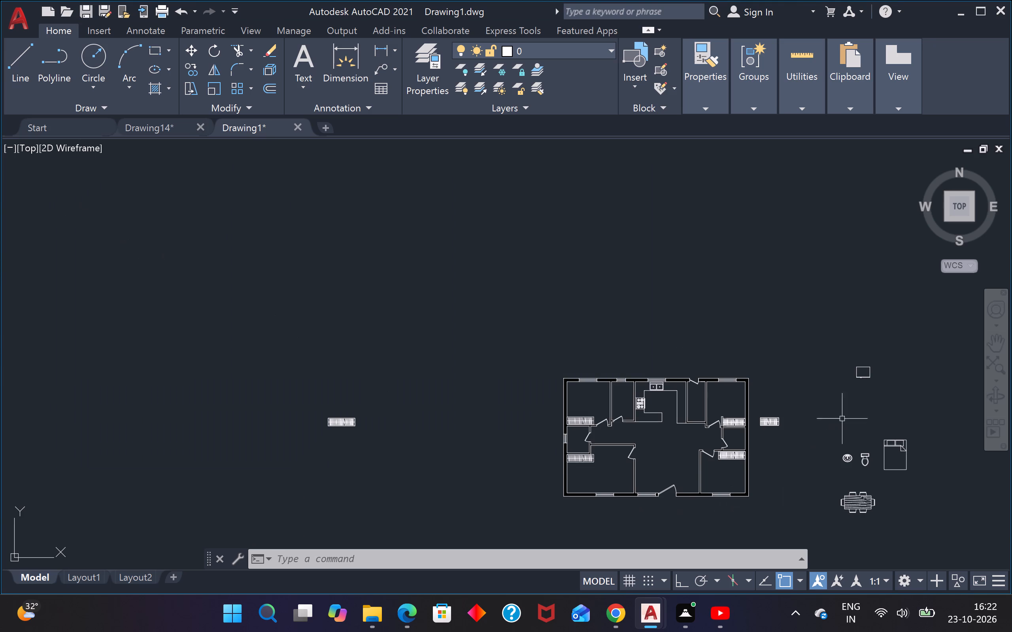
Rotate the refrigerator block northeast of the plan by 270° about its northeast corner, with Ortho on.
{"action": "scroll", "coordinate": [869, 361], "scroll_direction": "up", "scroll_amount": 2}
{"action": "left_click_drag", "start_coordinate": [883, 357], "coordinate": [848, 375]}
{"action": "left_click", "coordinate": [719, 430]}
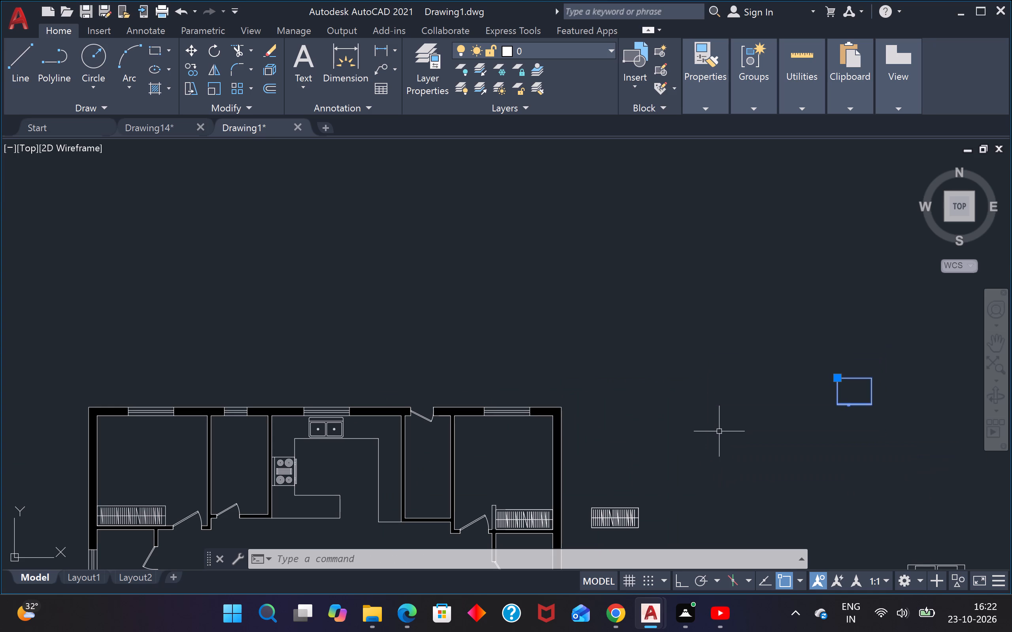
{"action": "key", "text": "r"}
{"action": "key", "text": "o"}
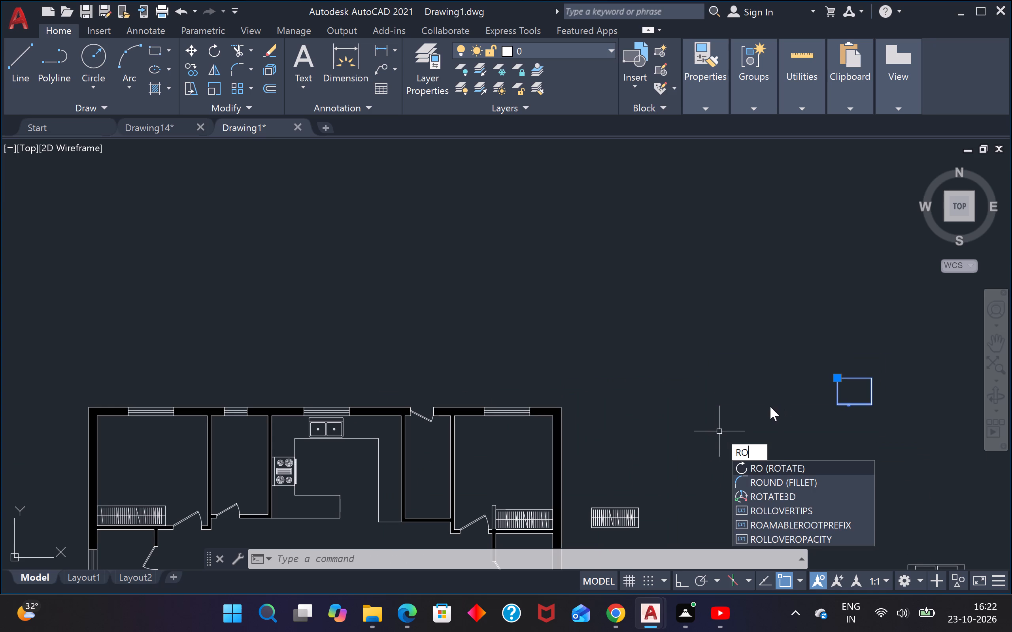
{"action": "key", "text": "Return"}
{"action": "left_click", "coordinate": [868, 382]}
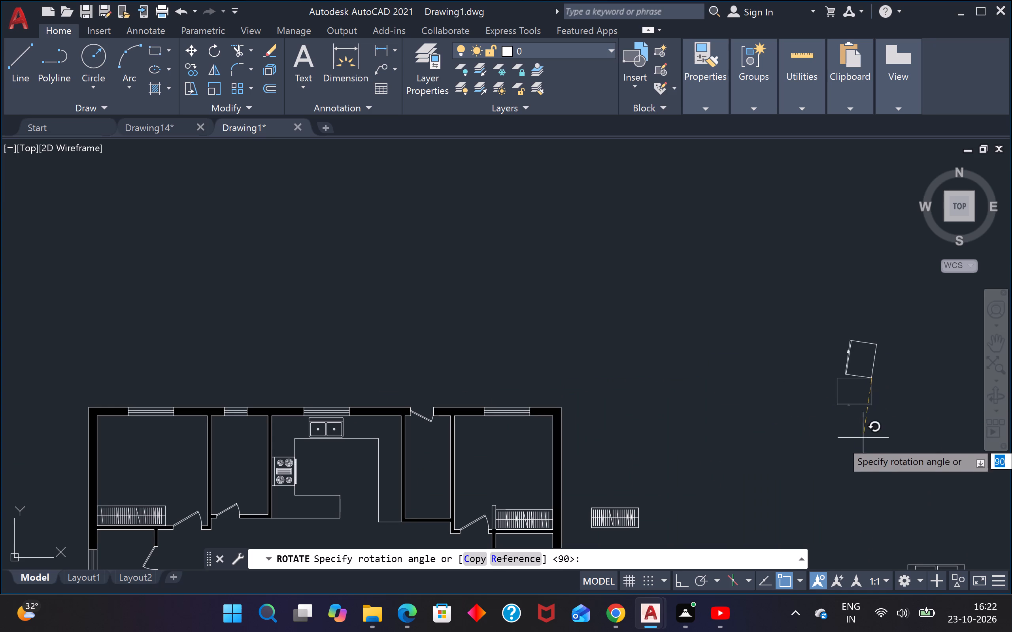
{"action": "key", "text": "F8"}
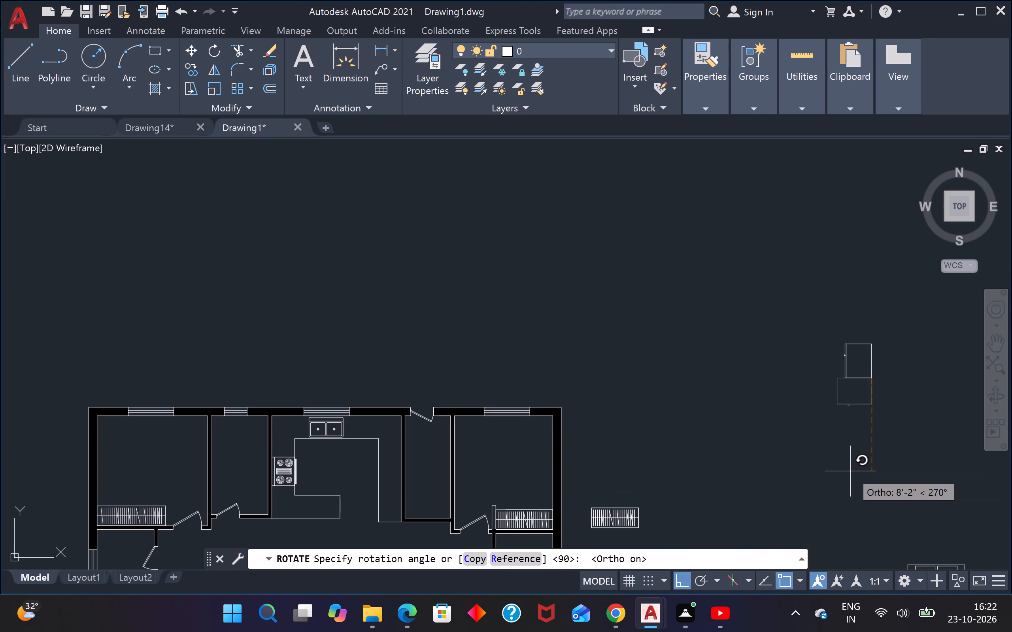
{"action": "left_click", "coordinate": [850, 470]}
Copy the rotated refrigerator by its northeast corner onto the south end of the kitchen's east counter, against the east wall.
{"action": "left_click", "coordinate": [878, 333]}
{"action": "left_click", "coordinate": [806, 419]}
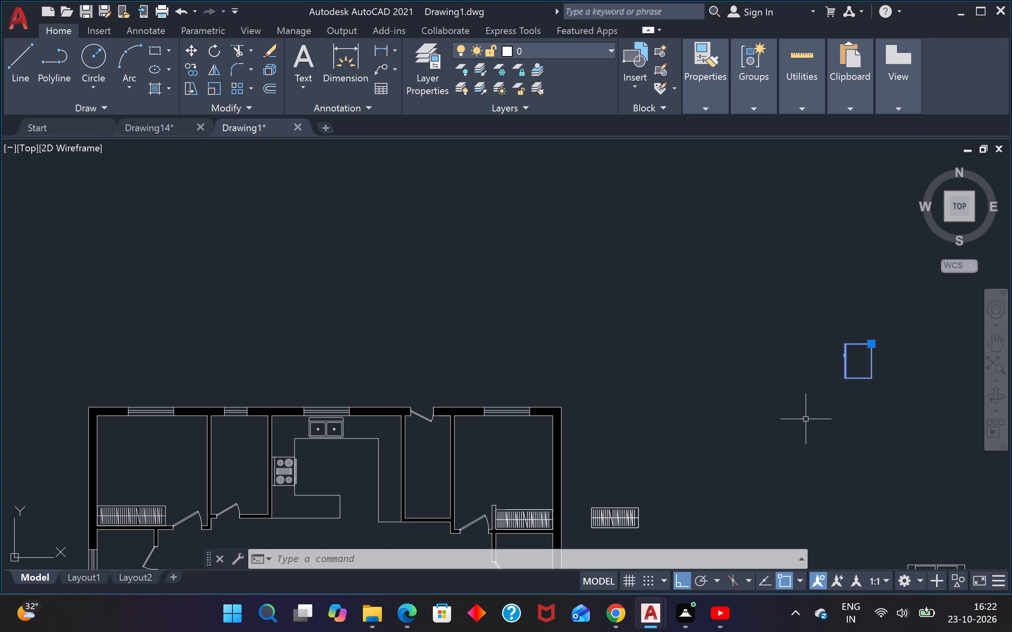
{"action": "type", "text": "co"}
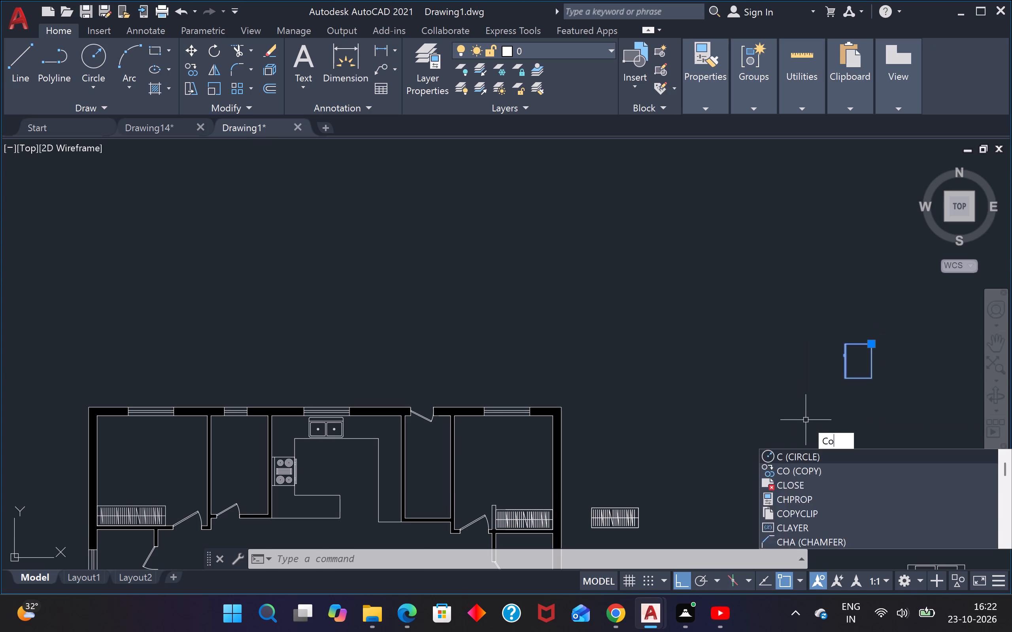
{"action": "key", "text": "Return"}
{"action": "left_click", "coordinate": [869, 343]}
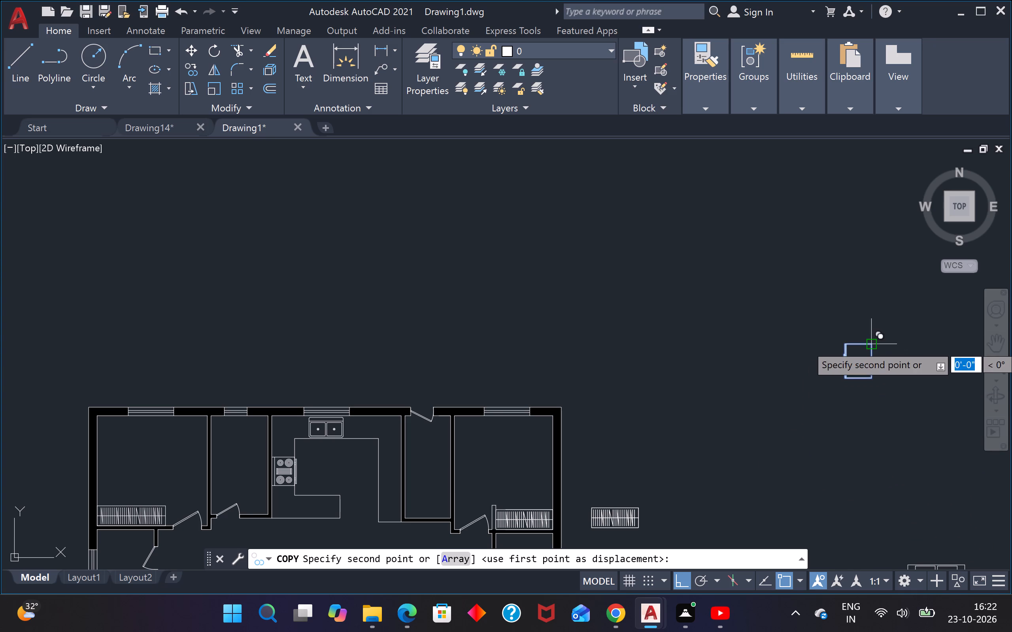
{"action": "scroll", "coordinate": [845, 375], "scroll_direction": "down", "scroll_amount": 1}
{"action": "key", "text": "F8"}
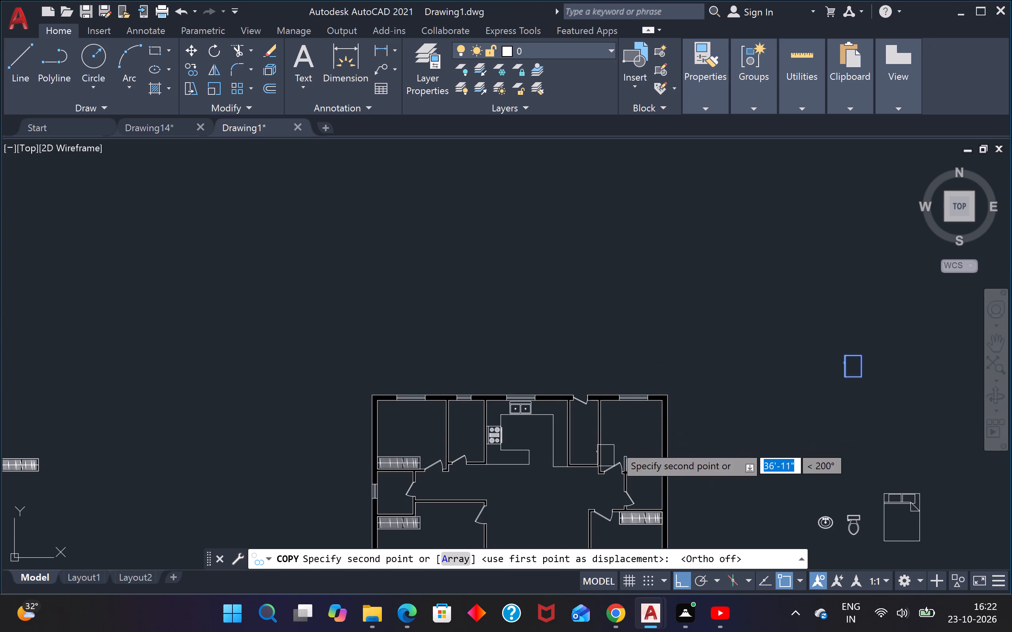
{"action": "scroll", "coordinate": [594, 457], "scroll_direction": "up", "scroll_amount": 2}
{"action": "scroll", "coordinate": [514, 434], "scroll_direction": "up", "scroll_amount": 1}
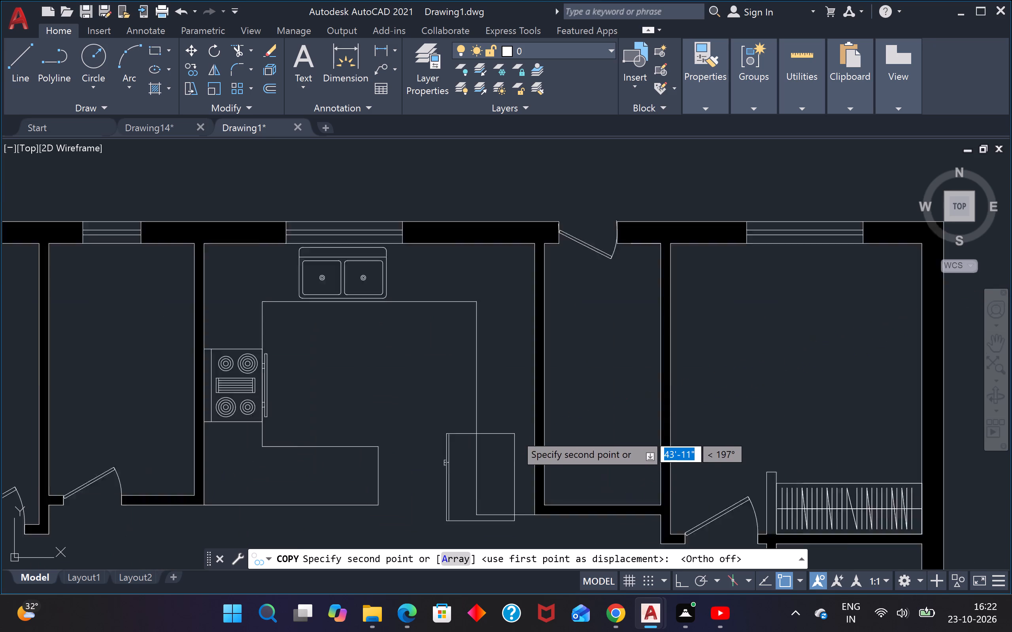
{"action": "scroll", "coordinate": [515, 433], "scroll_direction": "up", "scroll_amount": 1}
{"action": "scroll", "coordinate": [544, 410], "scroll_direction": "down", "scroll_amount": 2}
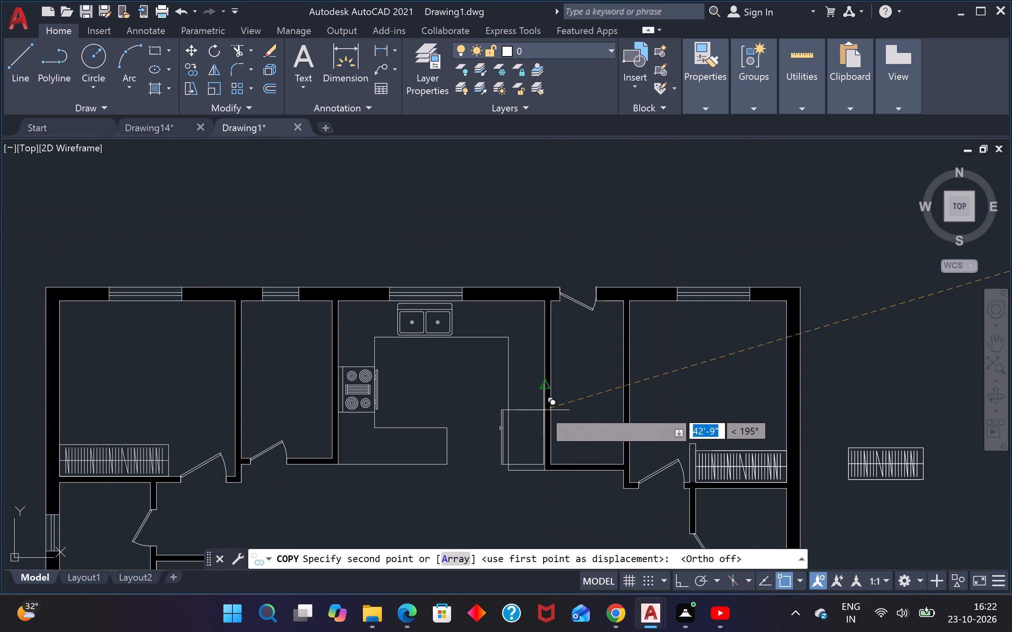
{"action": "scroll", "coordinate": [544, 410], "scroll_direction": "up", "scroll_amount": 2}
{"action": "left_click", "coordinate": [544, 410]}
{"action": "scroll", "coordinate": [544, 410], "scroll_direction": "down", "scroll_amount": 3}
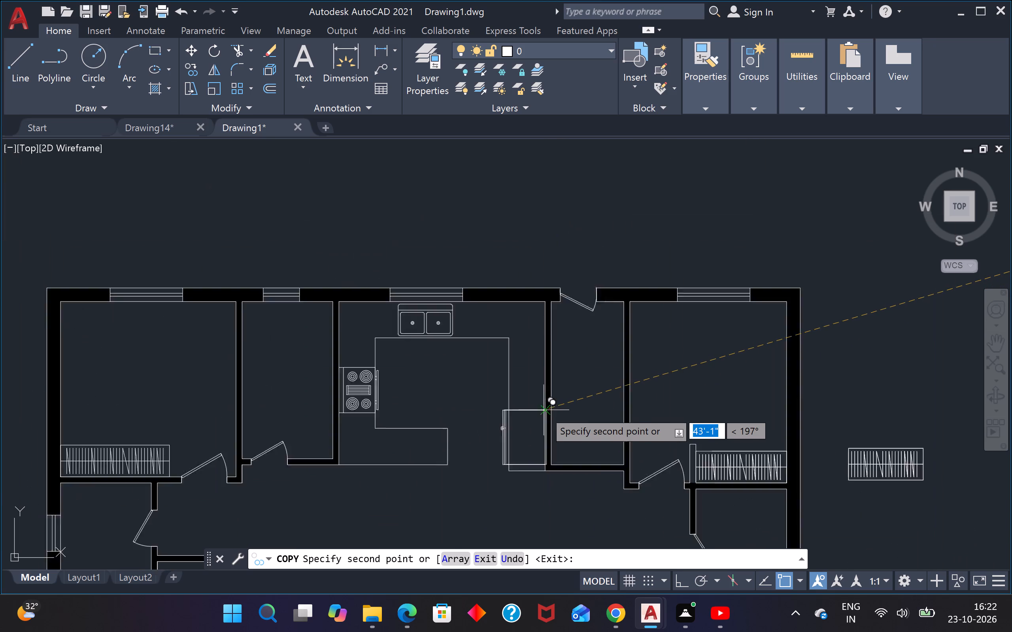
{"action": "key", "text": "Escape"}
Trim away the counter lines under and just south of the refrigerator copy in the kitchen.
{"action": "type", "text": "tr"}
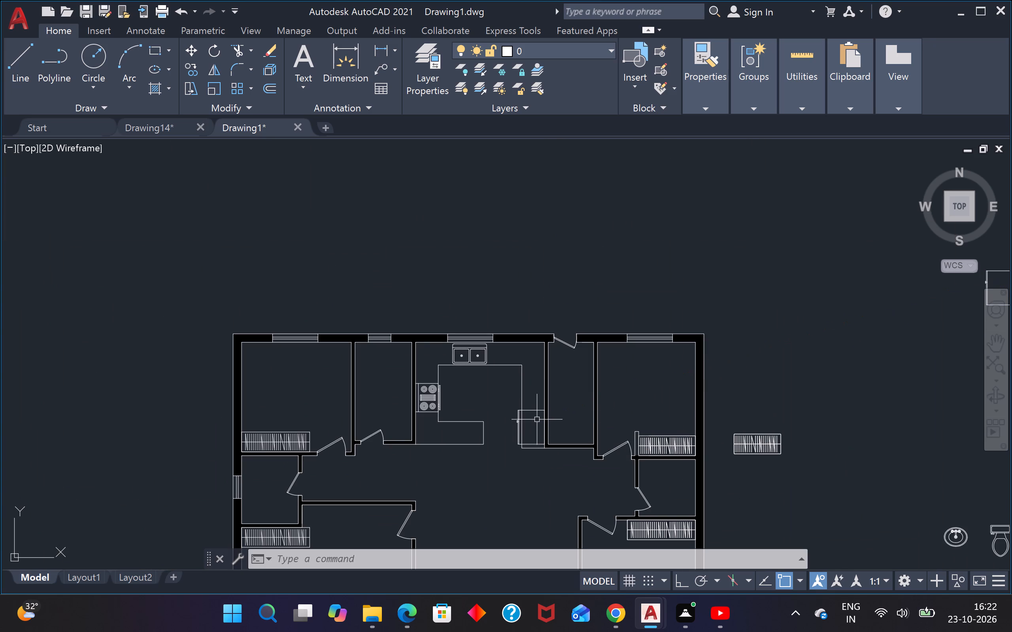
{"action": "key", "text": "space"}
{"action": "scroll", "coordinate": [538, 436], "scroll_direction": "up", "scroll_amount": 3}
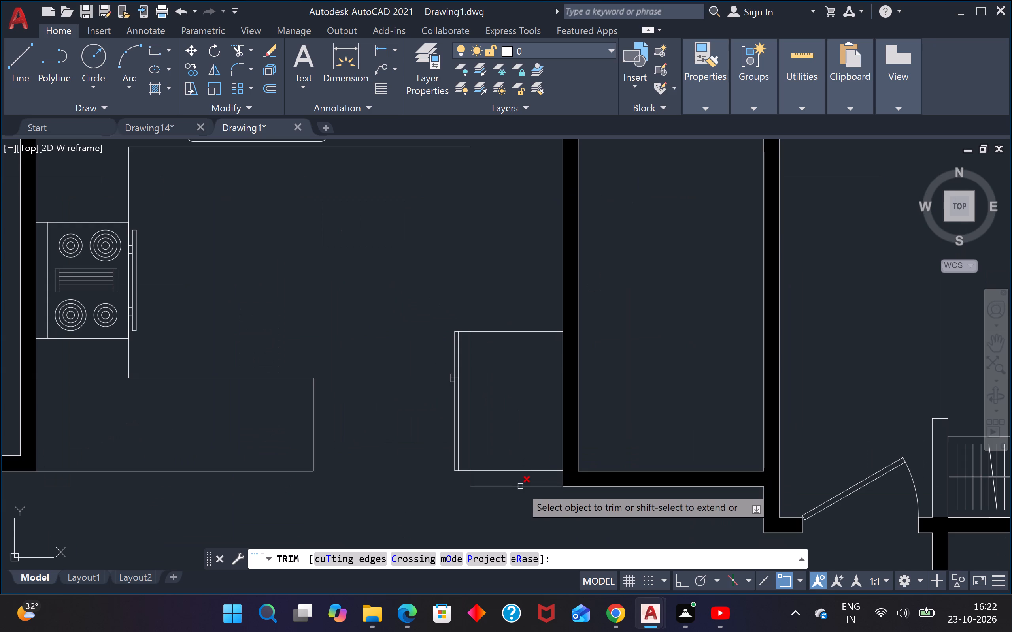
{"action": "left_click", "coordinate": [520, 486]}
{"action": "left_click", "coordinate": [468, 422]}
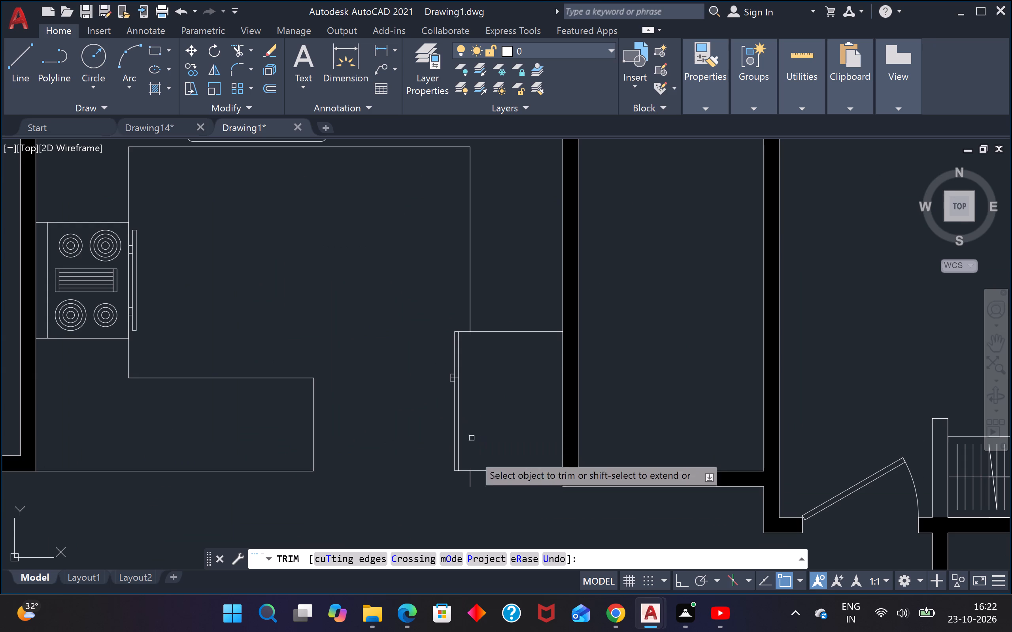
{"action": "left_click", "coordinate": [468, 486]}
{"action": "scroll", "coordinate": [504, 426], "scroll_direction": "down", "scroll_amount": 2}
{"action": "scroll", "coordinate": [504, 417], "scroll_direction": "up", "scroll_amount": 1}
{"action": "key", "text": "Escape"}
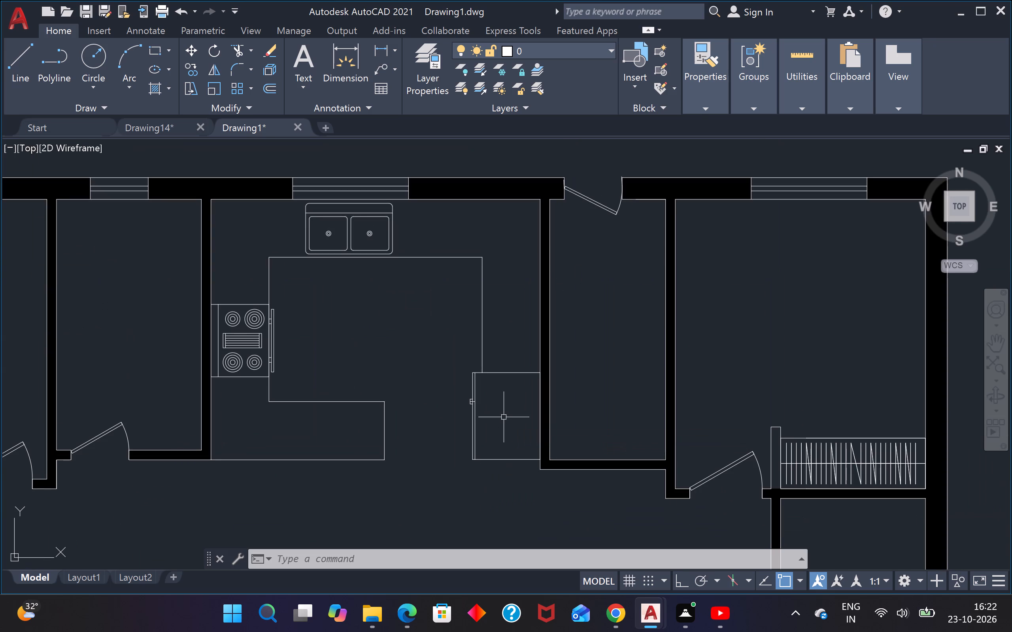
Draw a horizontal line across the east counter just north of the refrigerator, running past the counter edge and the wall.
{"action": "key", "text": "l"}
{"action": "key", "text": "space"}
{"action": "scroll", "coordinate": [492, 360], "scroll_direction": "up", "scroll_amount": 2}
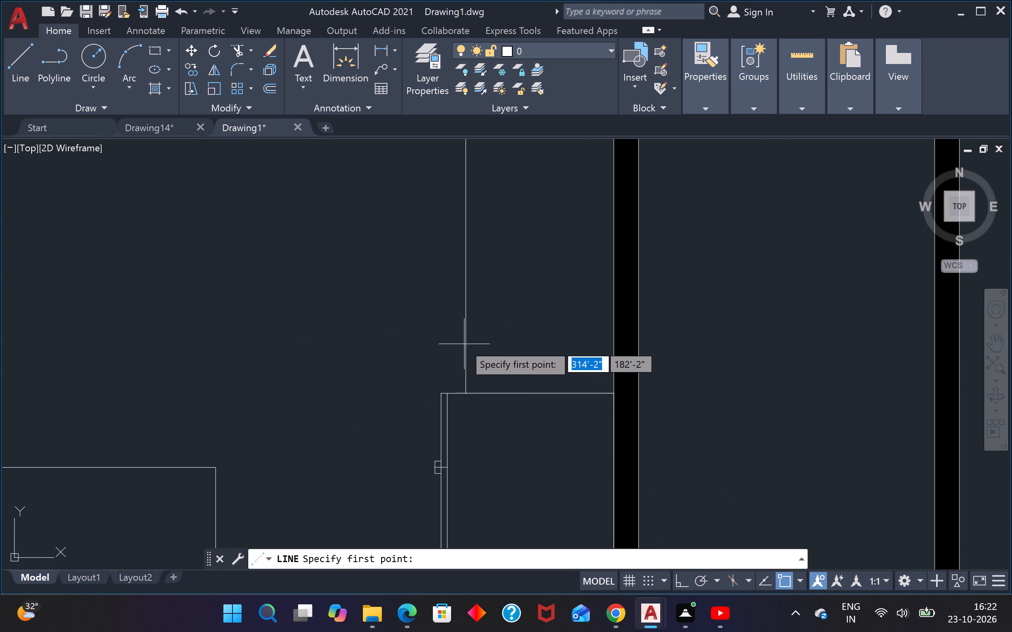
{"action": "left_click", "coordinate": [452, 337]}
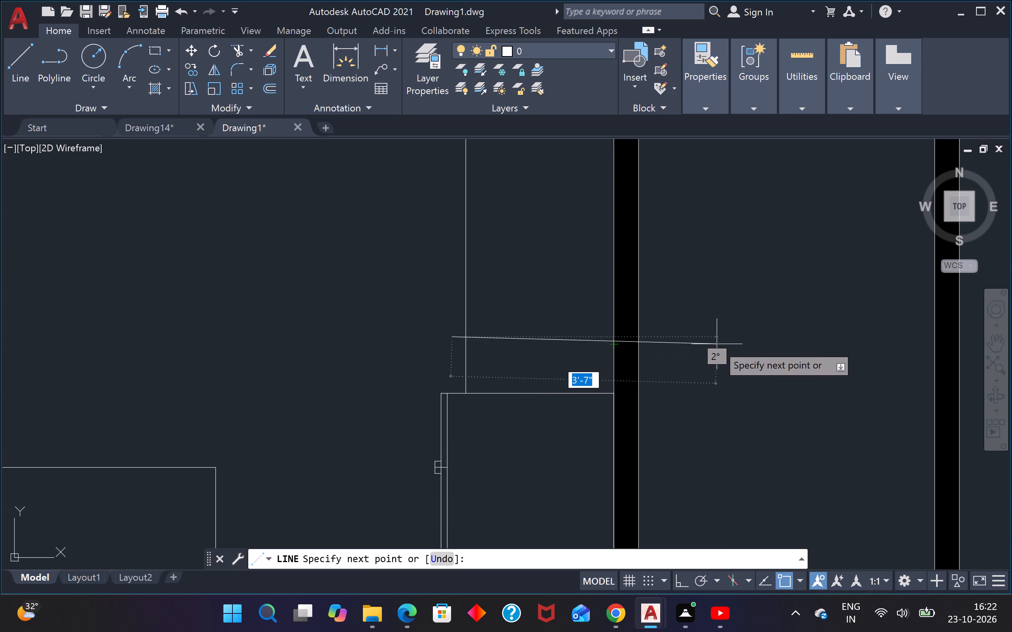
{"action": "key", "text": "F8"}
{"action": "left_click", "coordinate": [740, 337]}
{"action": "key", "text": "Escape"}
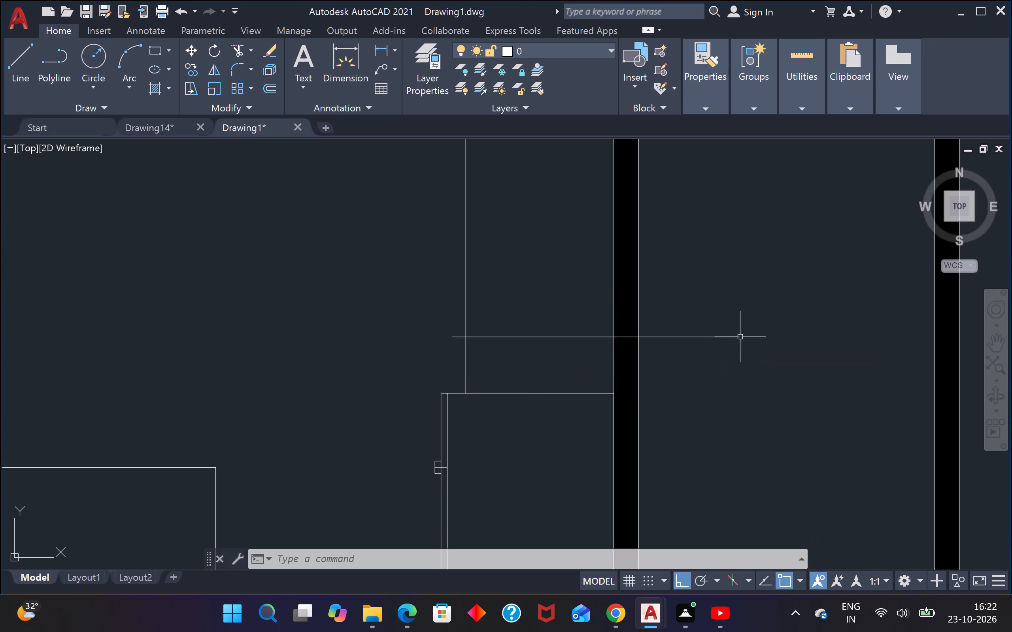
Trim the new line to the counter's width and remove the counter's front edge between that line and the refrigerator.
{"action": "key", "text": "t"}
{"action": "key", "text": "r"}
{"action": "key", "text": "space"}
{"action": "left_click_drag", "start_coordinate": [711, 363], "coordinate": [709, 358]}
{"action": "left_click", "coordinate": [710, 316]}
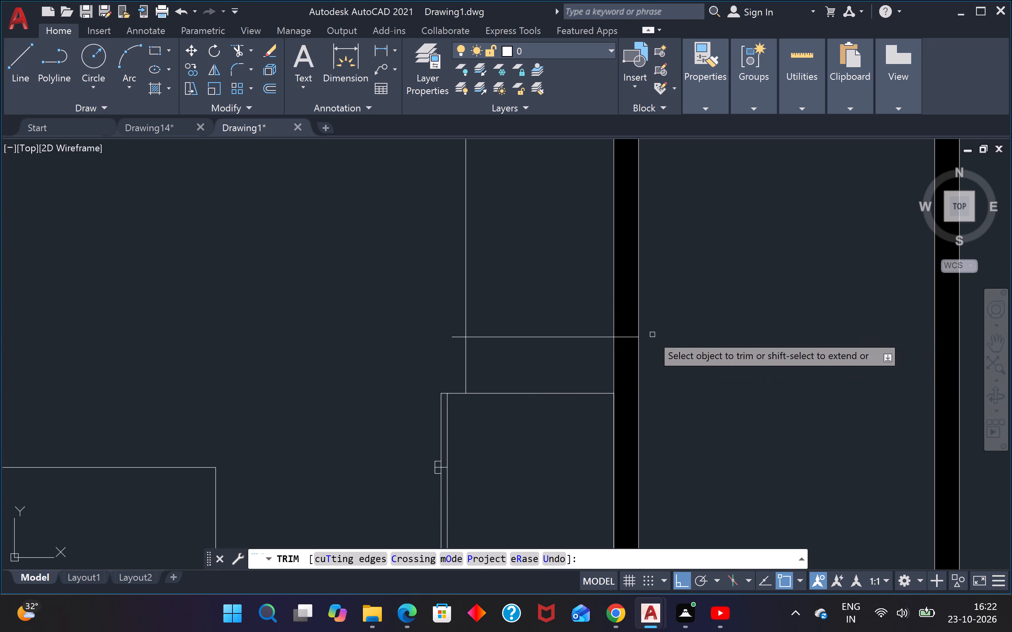
{"action": "left_click", "coordinate": [629, 336]}
{"action": "left_click", "coordinate": [458, 337]}
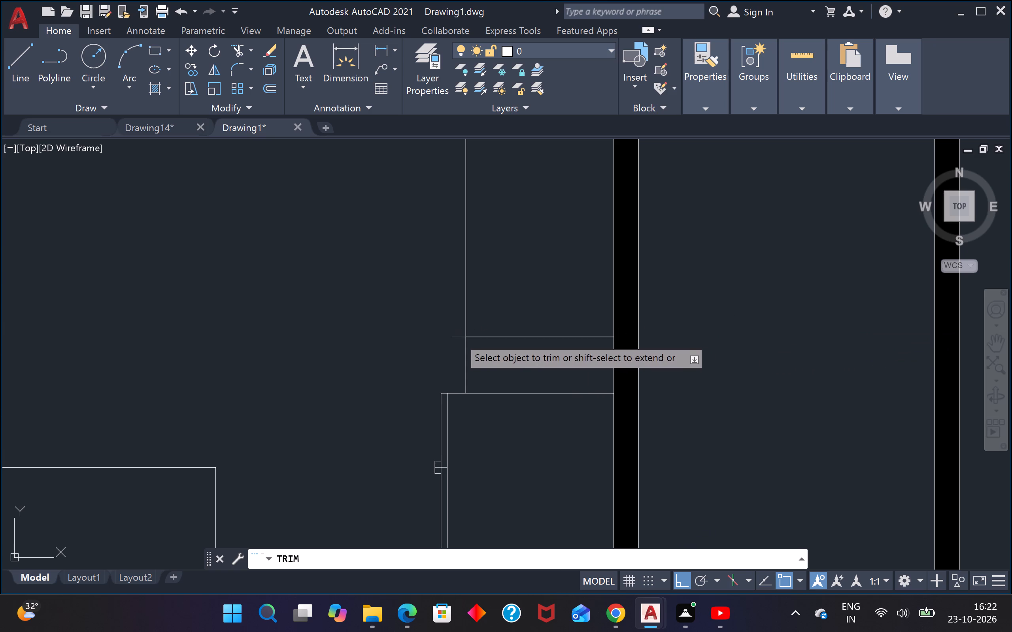
{"action": "left_click", "coordinate": [468, 370]}
{"action": "left_click", "coordinate": [453, 370]}
{"action": "scroll", "coordinate": [452, 368], "scroll_direction": "down", "scroll_amount": 3}
{"action": "key", "text": "Escape"}
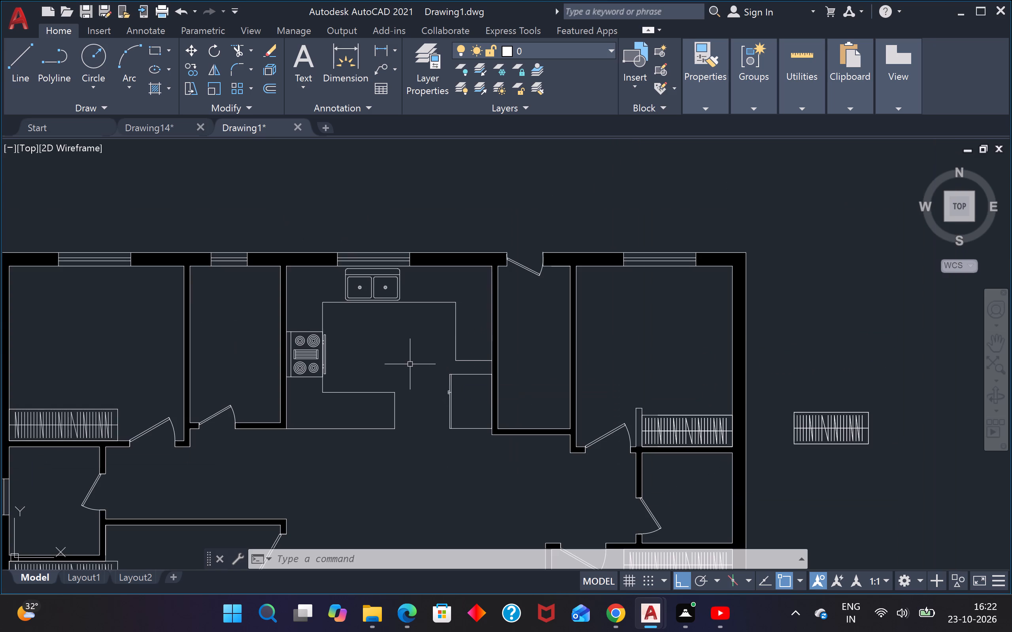
Move the kitchen refrigerator north by its northeast corner, leaving small gaps below the counter's end line and beside the east wall.
{"action": "scroll", "coordinate": [462, 379], "scroll_direction": "up", "scroll_amount": 2}
{"action": "left_click_drag", "start_coordinate": [472, 360], "coordinate": [471, 367]}
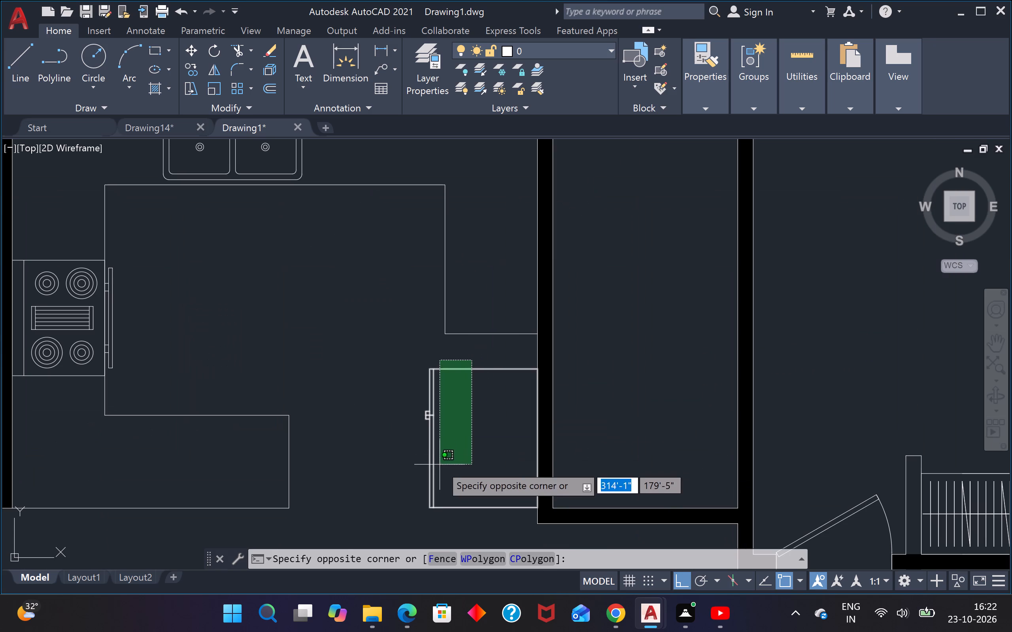
{"action": "left_click", "coordinate": [440, 465]}
{"action": "type", "text": "m"}
{"action": "key", "text": "space"}
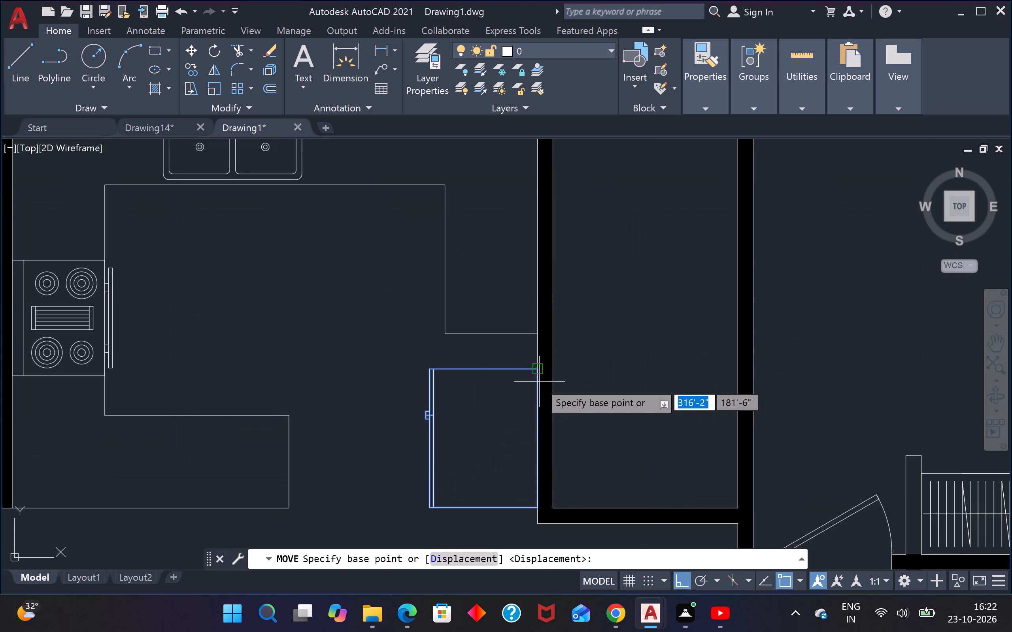
{"action": "left_click", "coordinate": [536, 373]}
{"action": "scroll", "coordinate": [525, 356], "scroll_direction": "up", "scroll_amount": 1}
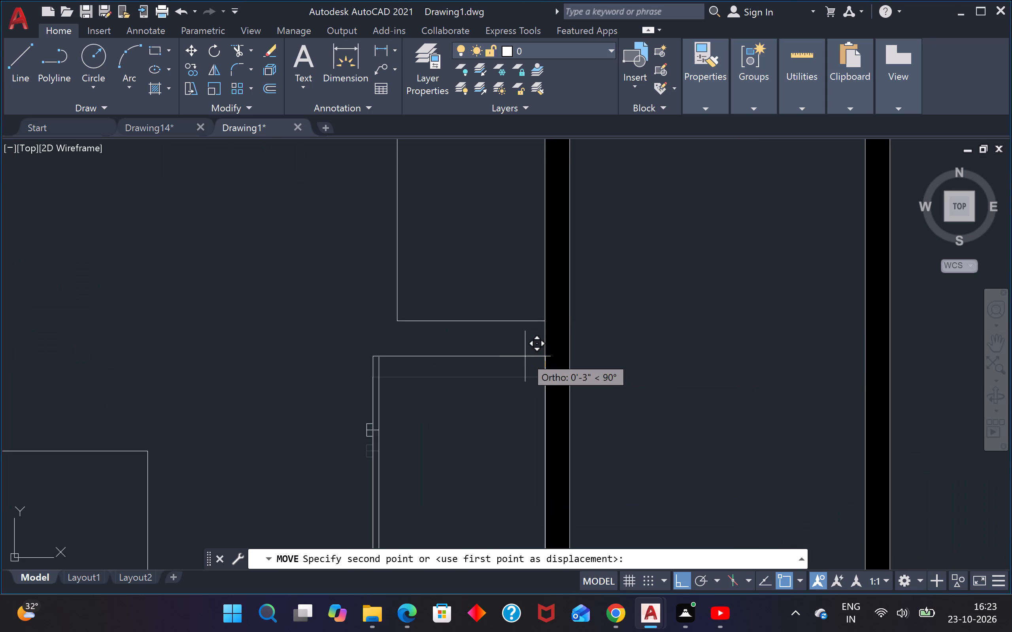
{"action": "key", "text": "F8"}
{"action": "scroll", "coordinate": [525, 356], "scroll_direction": "up", "scroll_amount": 2}
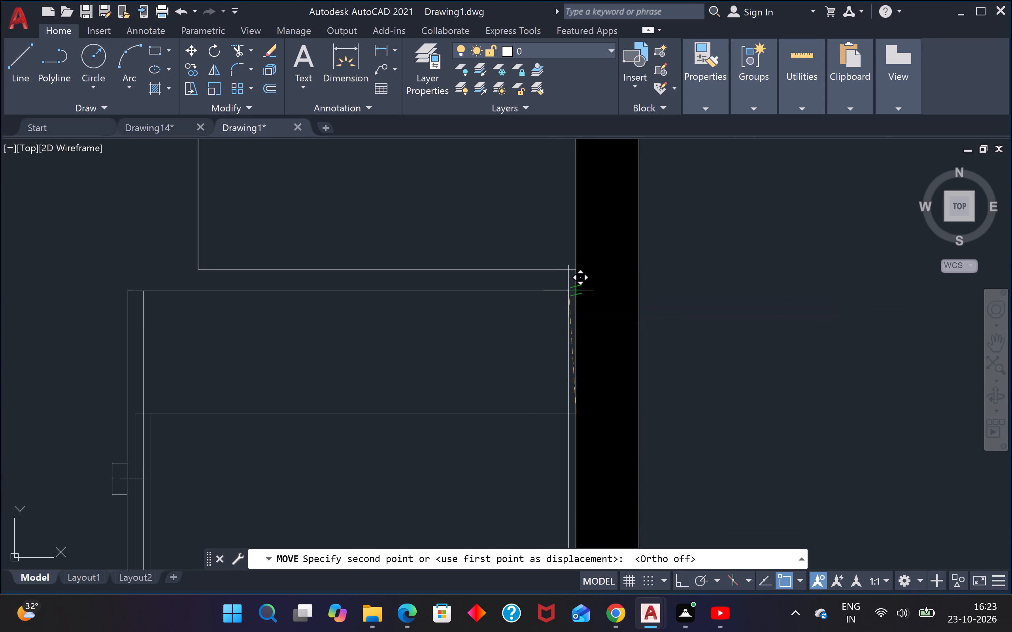
{"action": "left_click", "coordinate": [568, 290]}
{"action": "scroll", "coordinate": [568, 290], "scroll_direction": "down", "scroll_amount": 3}
{"action": "scroll", "coordinate": [525, 419], "scroll_direction": "down", "scroll_amount": 3}
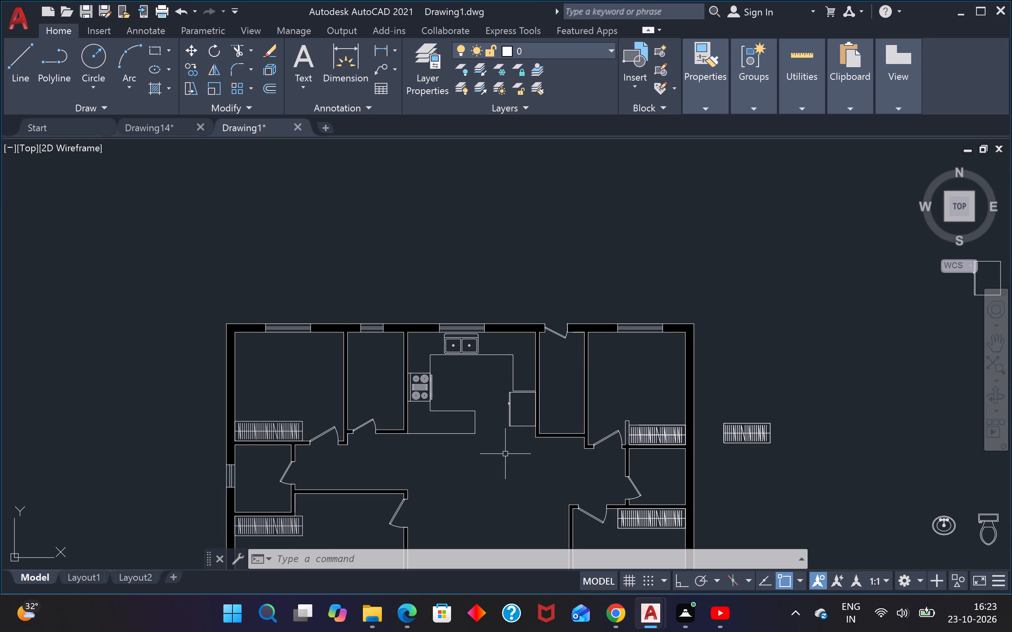
Rotate the bed block east of the plan by 270° about its northeast corner.
{"action": "scroll", "coordinate": [425, 408], "scroll_direction": "down", "scroll_amount": 2}
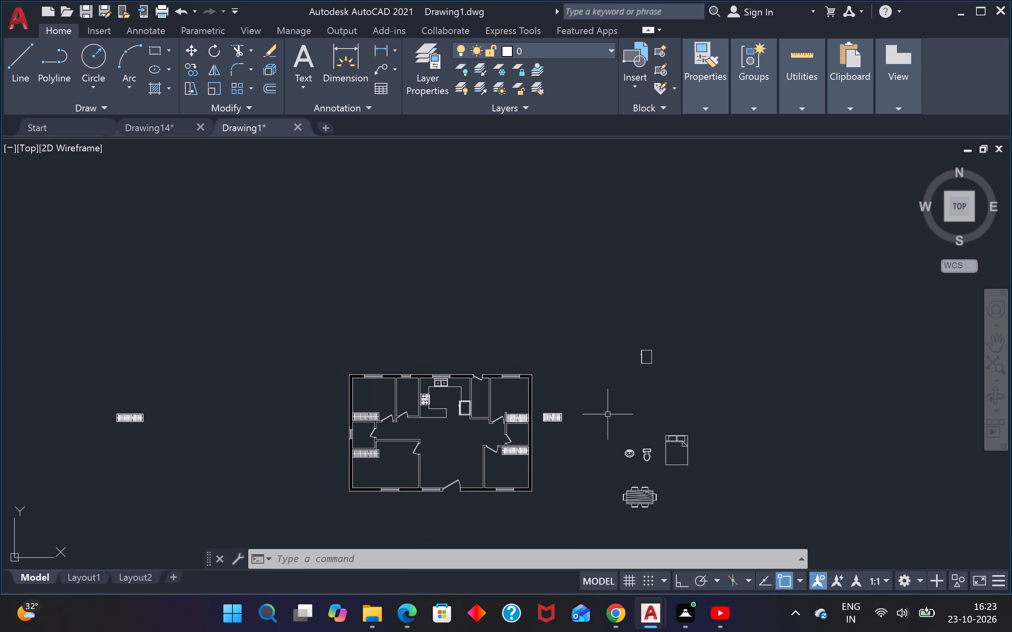
{"action": "scroll", "coordinate": [683, 442], "scroll_direction": "up", "scroll_amount": 3}
{"action": "left_click", "coordinate": [754, 416]}
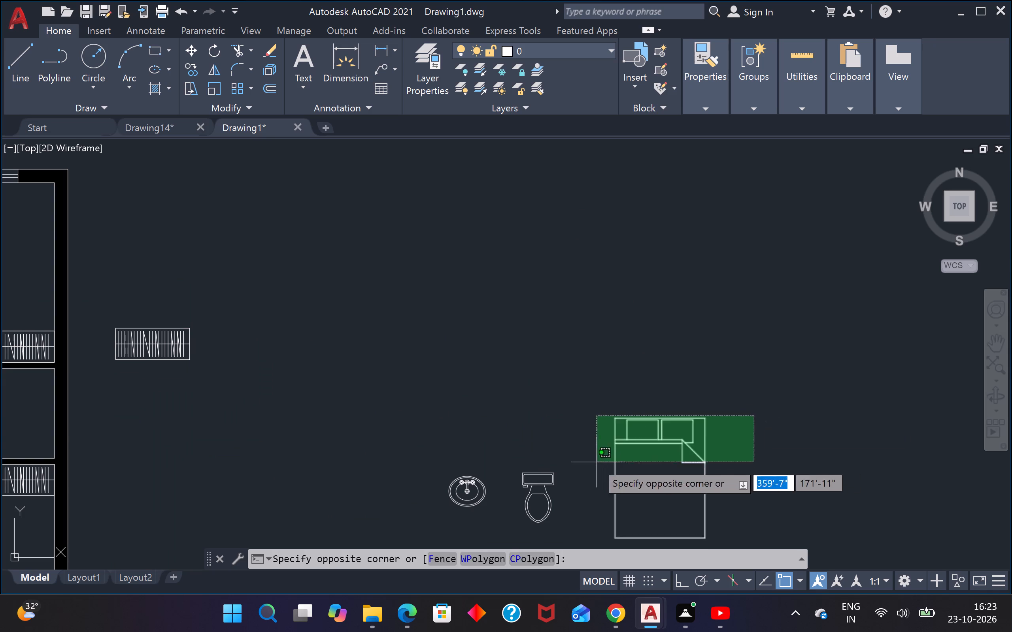
{"action": "left_click", "coordinate": [596, 462]}
{"action": "type", "text": "ro"}
{"action": "key", "text": "Return"}
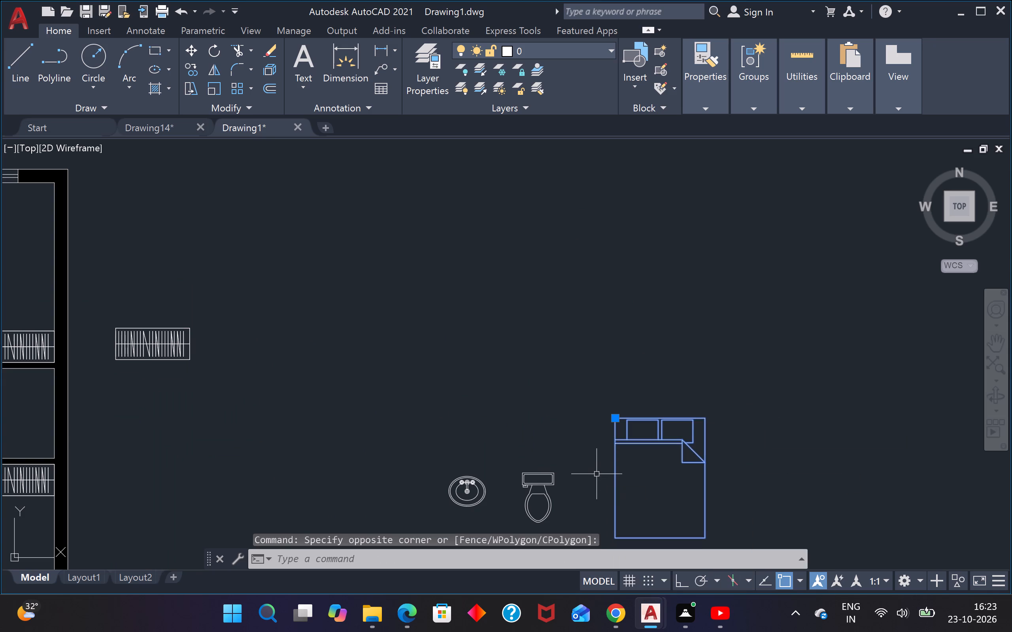
{"action": "left_click", "coordinate": [704, 417]}
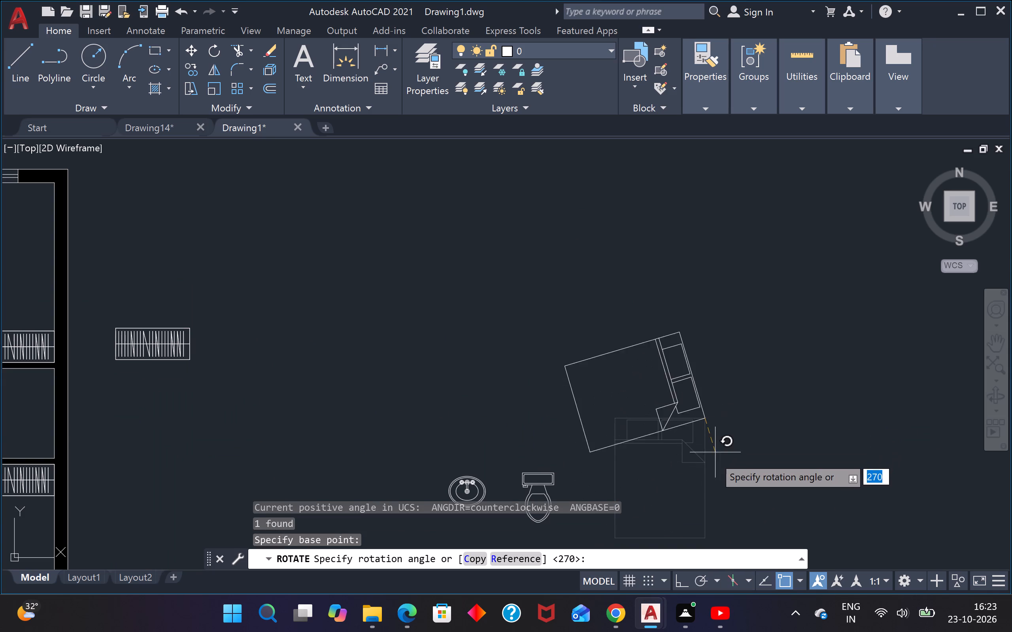
{"action": "left_click", "coordinate": [709, 488]}
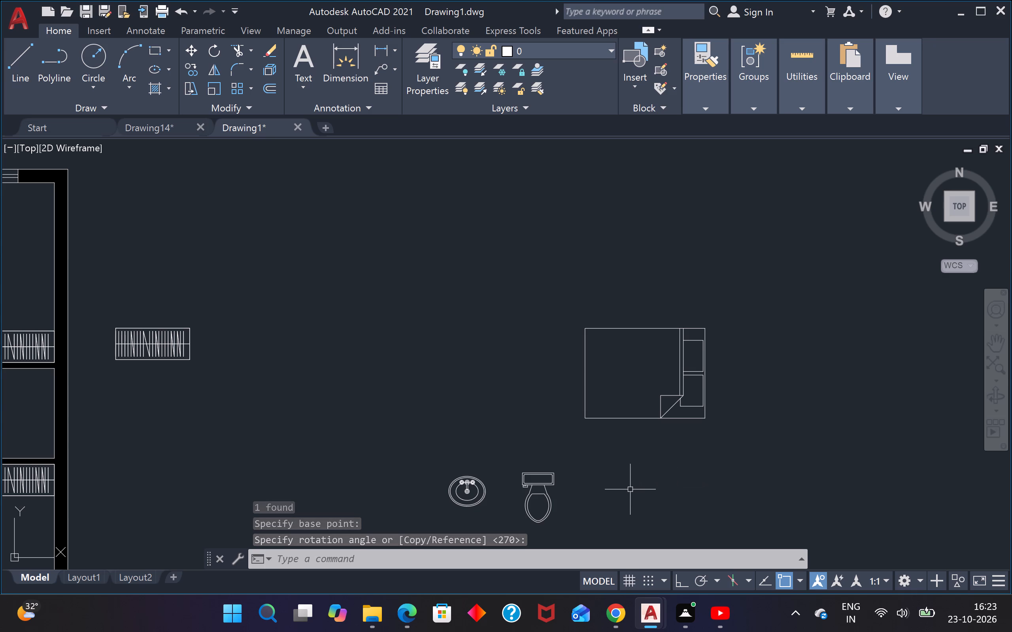
{"action": "left_click", "coordinate": [630, 489]}
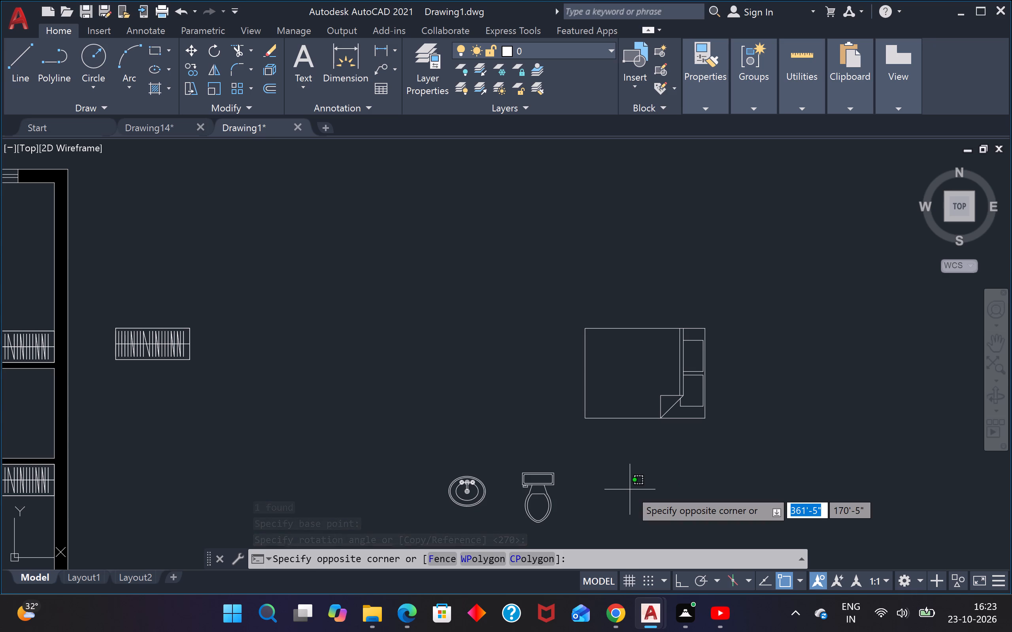
{"action": "key", "text": "Escape"}
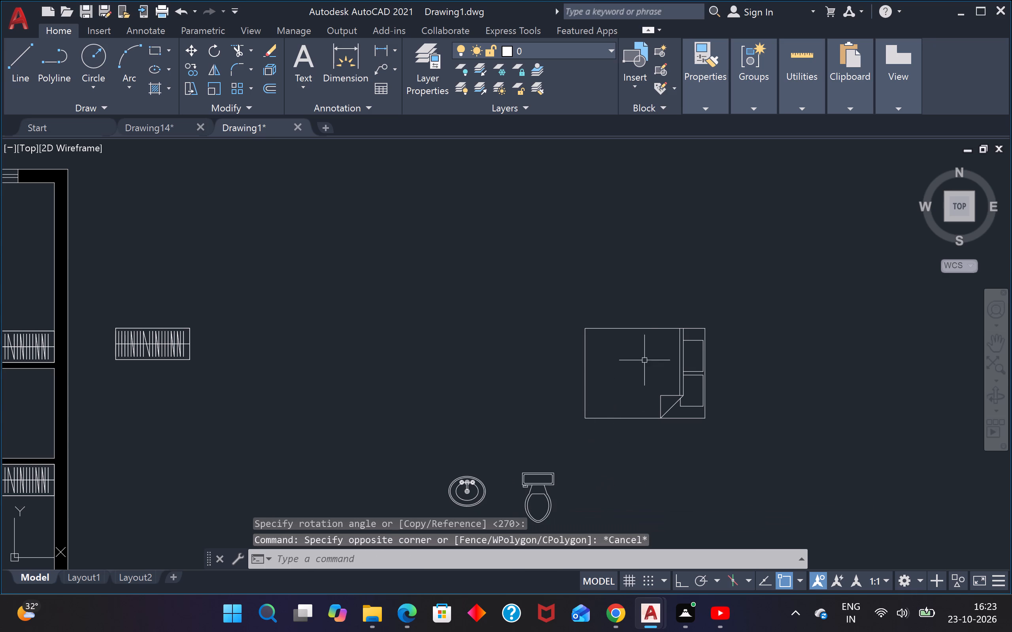
Move the rotated bed block from east of the plan into the northeast bedroom, headboard near the east wall, above the wardrobe.
{"action": "left_click", "coordinate": [681, 286]}
{"action": "left_click", "coordinate": [632, 446]}
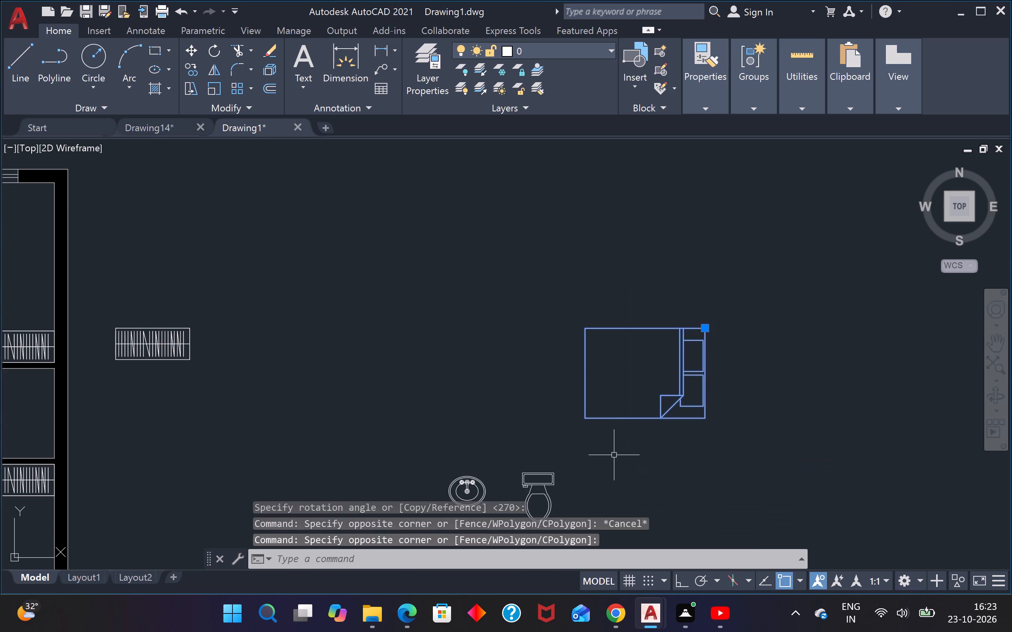
{"action": "type", "text": "m"}
{"action": "key", "text": "space"}
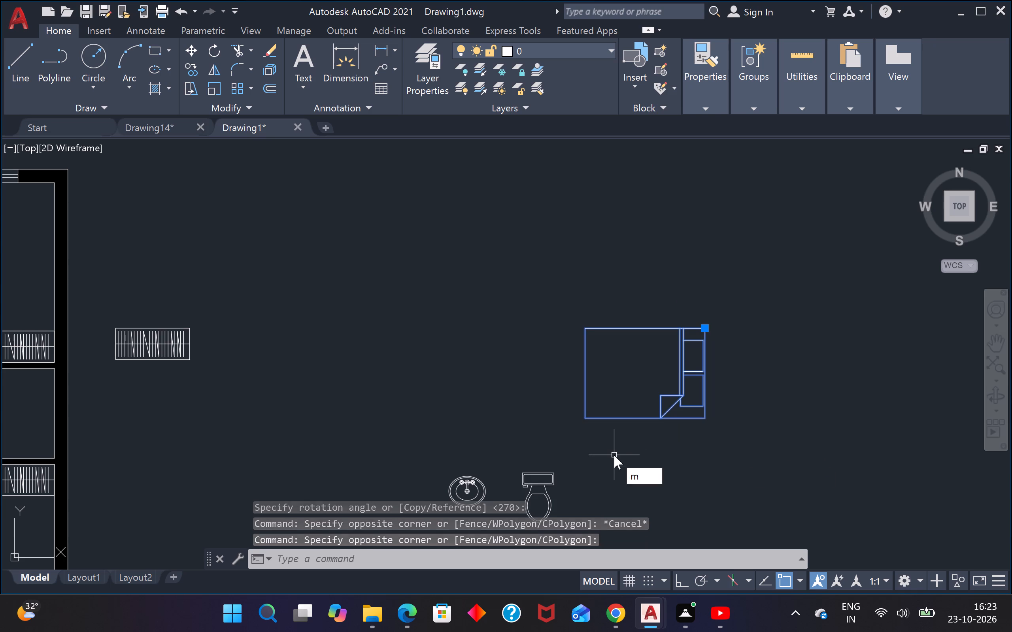
{"action": "left_click", "coordinate": [644, 353]}
{"action": "scroll", "coordinate": [638, 361], "scroll_direction": "down", "scroll_amount": 3}
{"action": "scroll", "coordinate": [482, 333], "scroll_direction": "up", "scroll_amount": 1}
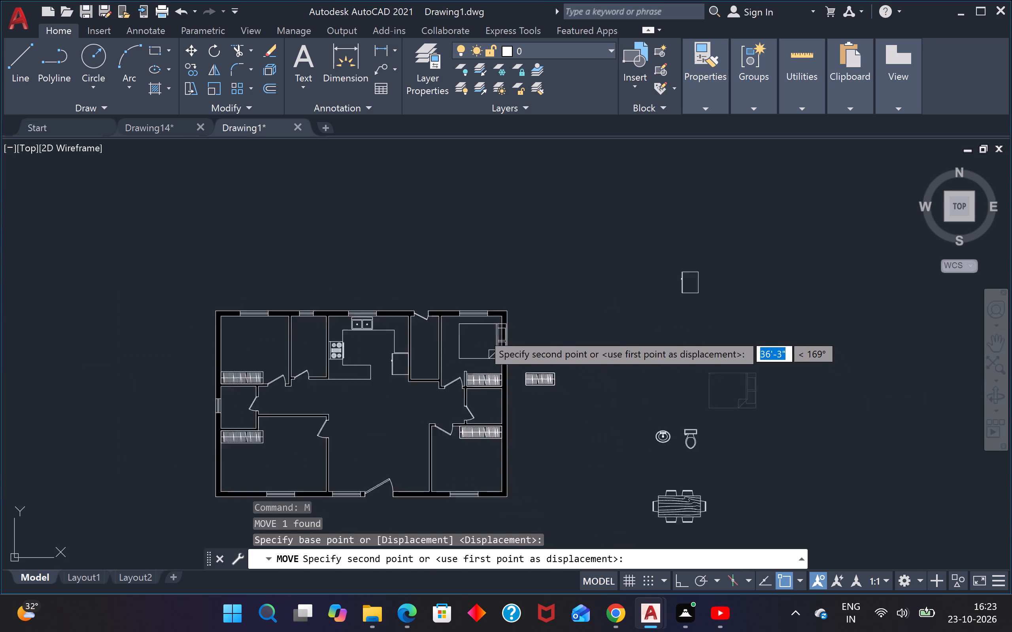
{"action": "scroll", "coordinate": [482, 333], "scroll_direction": "up", "scroll_amount": 3}
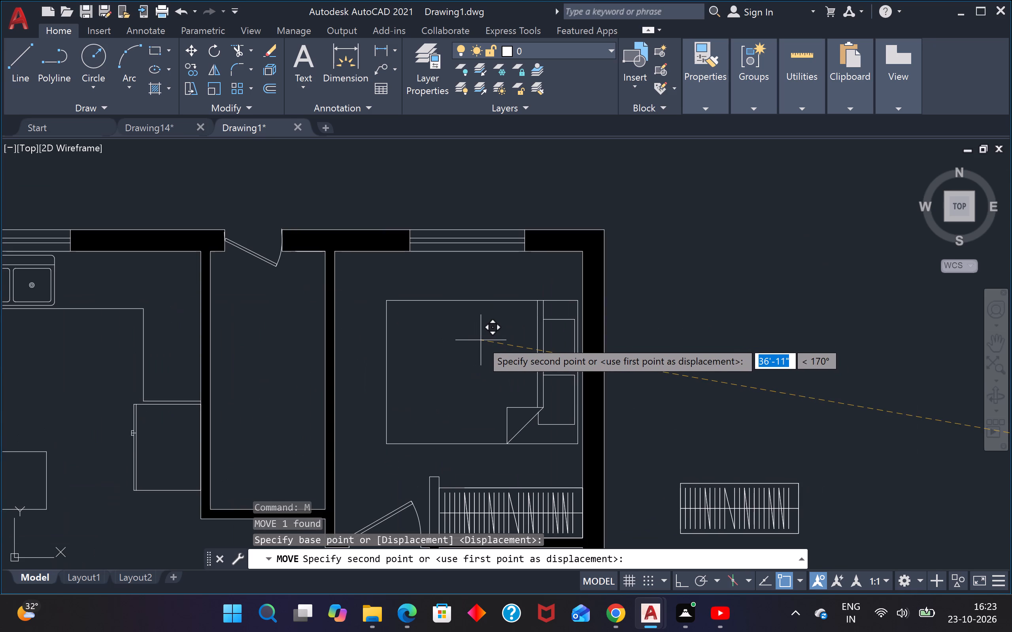
{"action": "left_click", "coordinate": [481, 340]}
Copy the northeast bedroom's bed about 17' straight south into the southeast bedroom, below its wardrobe.
{"action": "scroll", "coordinate": [495, 349], "scroll_direction": "down", "scroll_amount": 3}
{"action": "scroll", "coordinate": [496, 350], "scroll_direction": "up", "scroll_amount": 2}
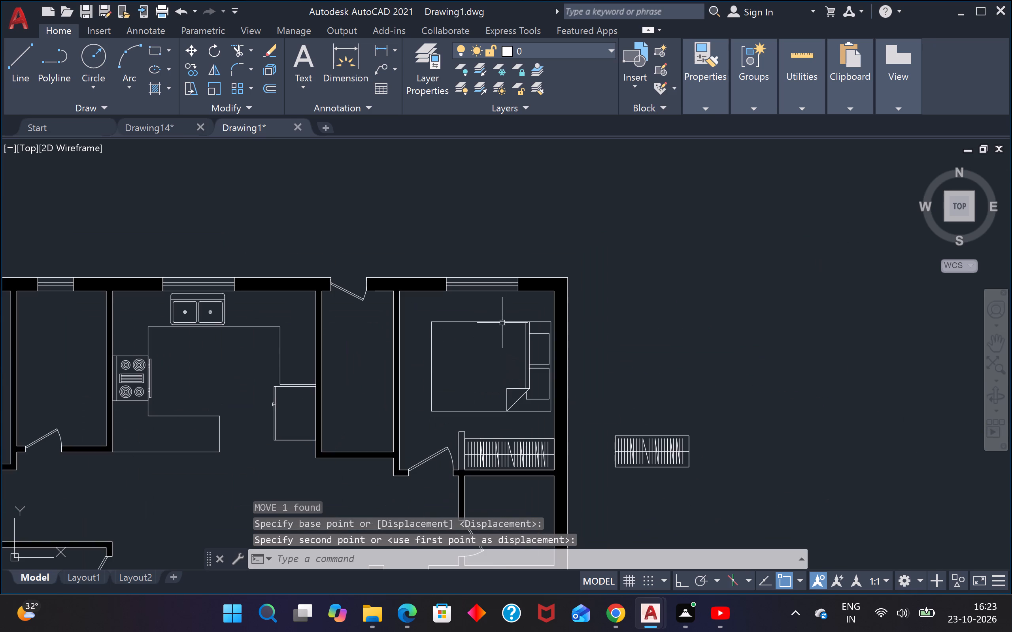
{"action": "left_click", "coordinate": [502, 307]}
{"action": "left_click", "coordinate": [466, 375]}
{"action": "type", "text": "co"}
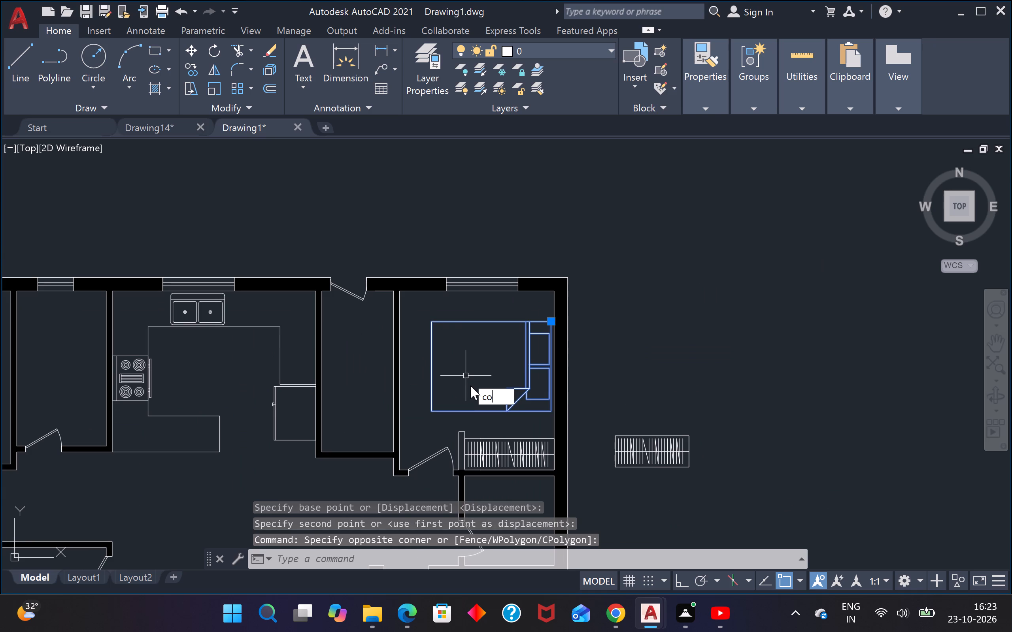
{"action": "key", "text": "Return"}
{"action": "left_click", "coordinate": [472, 387]}
{"action": "scroll", "coordinate": [471, 390], "scroll_direction": "down", "scroll_amount": 3}
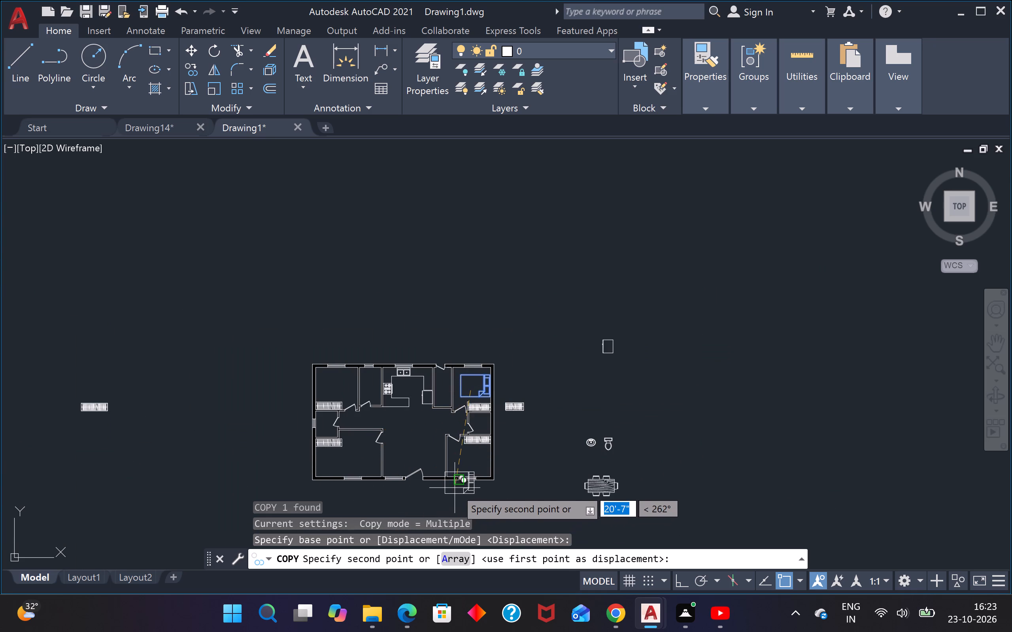
{"action": "scroll", "coordinate": [475, 471], "scroll_direction": "up", "scroll_amount": 5}
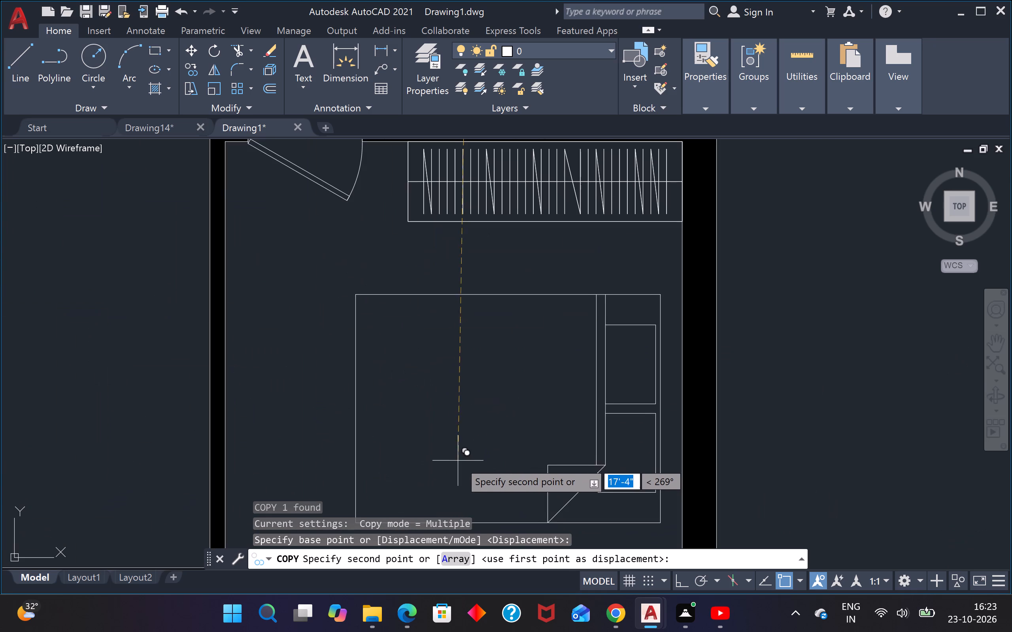
{"action": "left_click", "coordinate": [472, 448]}
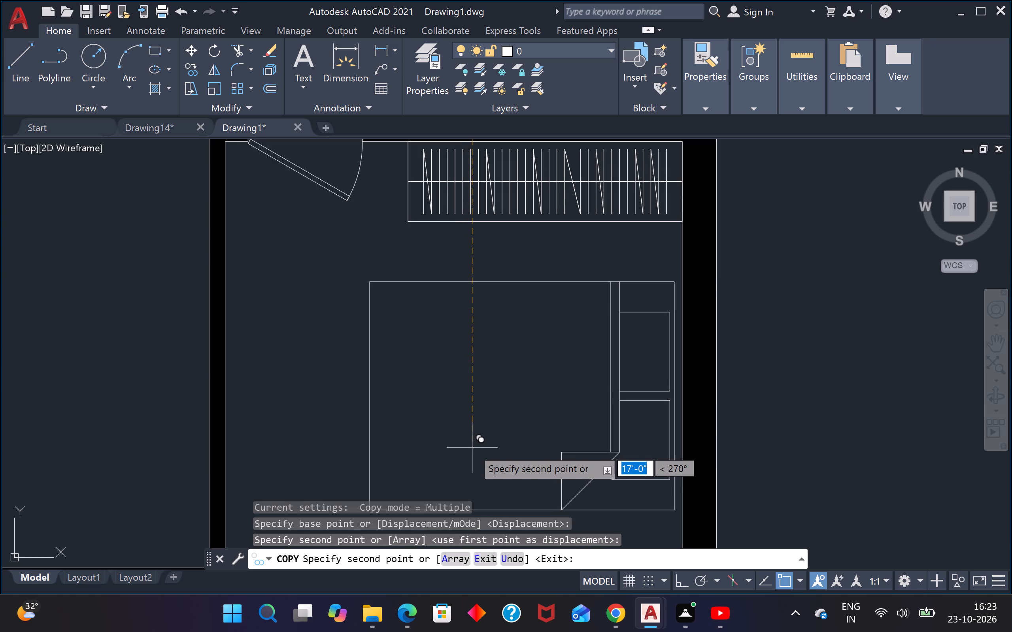
Place another copy of the bed in the empty space north of the plan, about 23' from the original.
{"action": "scroll", "coordinate": [472, 448], "scroll_direction": "down", "scroll_amount": 3}
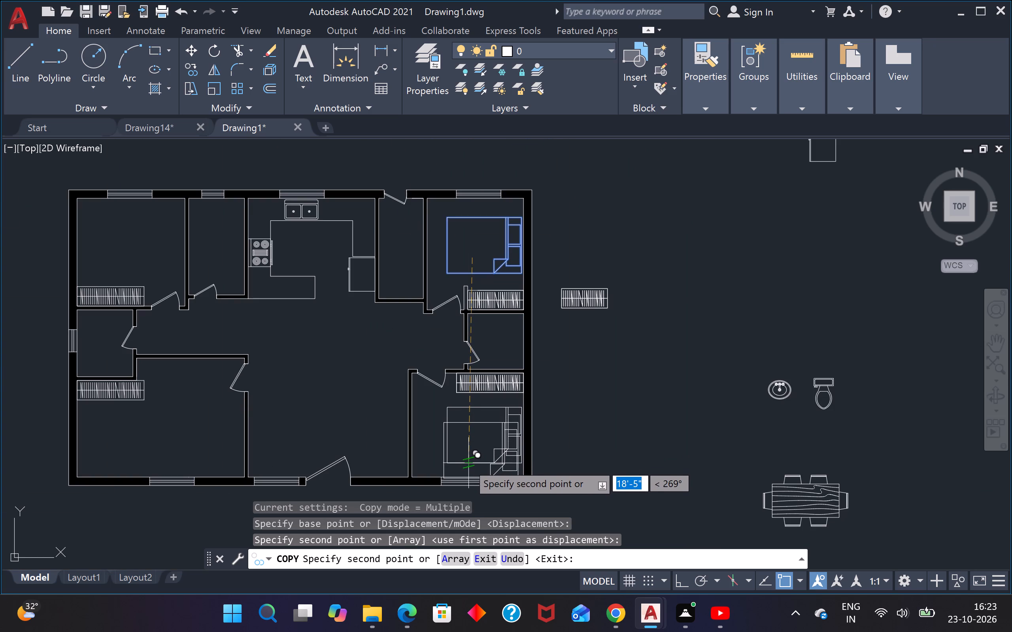
{"action": "scroll", "coordinate": [464, 466], "scroll_direction": "down", "scroll_amount": 2}
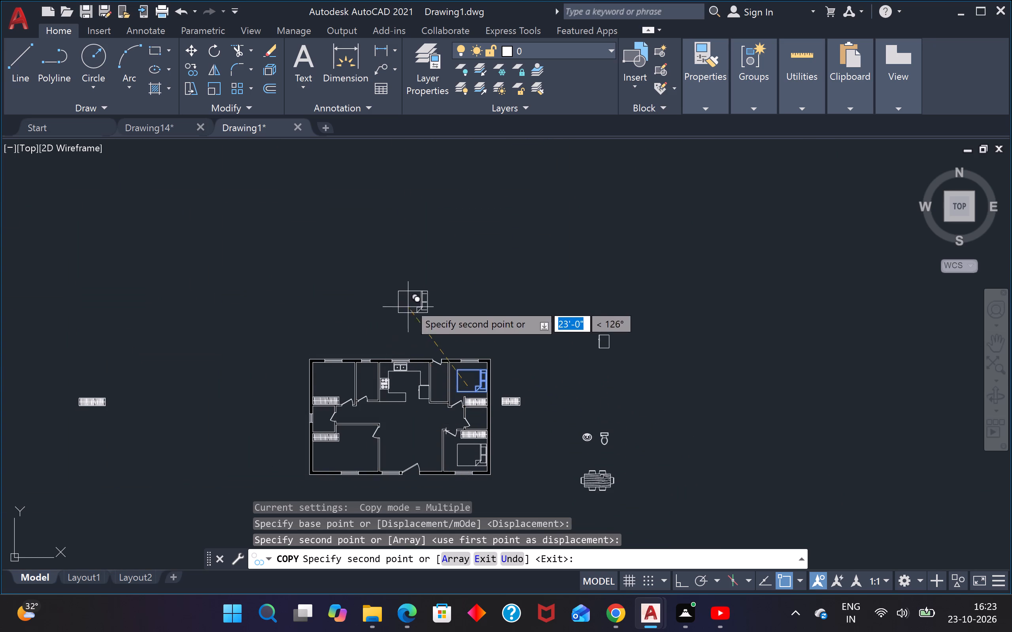
{"action": "left_click", "coordinate": [409, 302]}
{"action": "key", "text": "Escape"}
Rotate the spare bed north of the plan by 180° about its northeast corner, with Ortho on.
{"action": "scroll", "coordinate": [425, 301], "scroll_direction": "up", "scroll_amount": 2}
{"action": "left_click_drag", "start_coordinate": [449, 229], "coordinate": [447, 234]}
{"action": "left_click", "coordinate": [390, 343]}
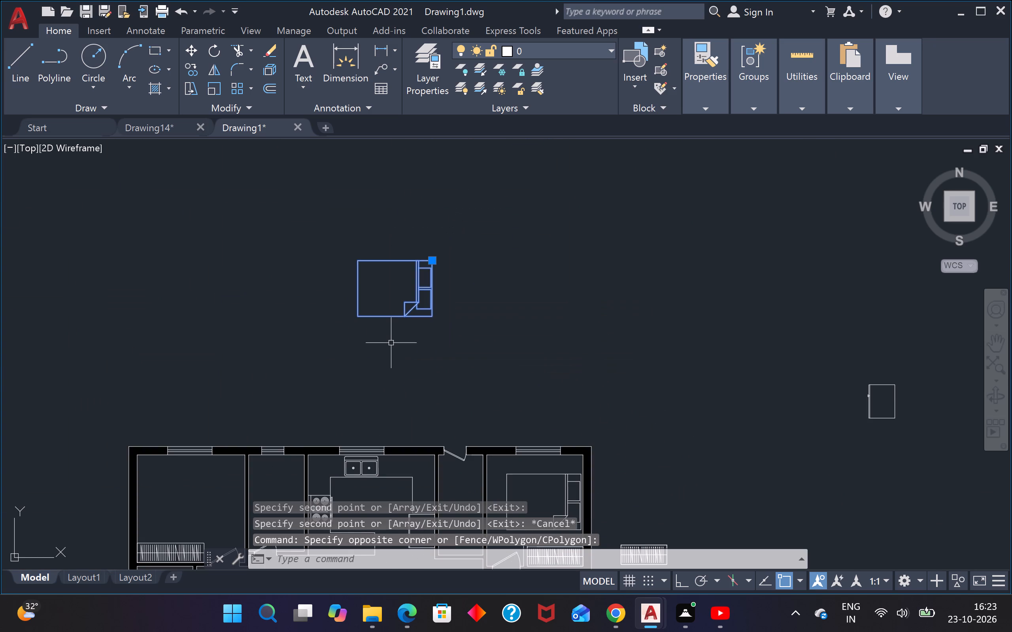
{"action": "key", "text": "r"}
{"action": "key", "text": "o"}
{"action": "key", "text": "Return"}
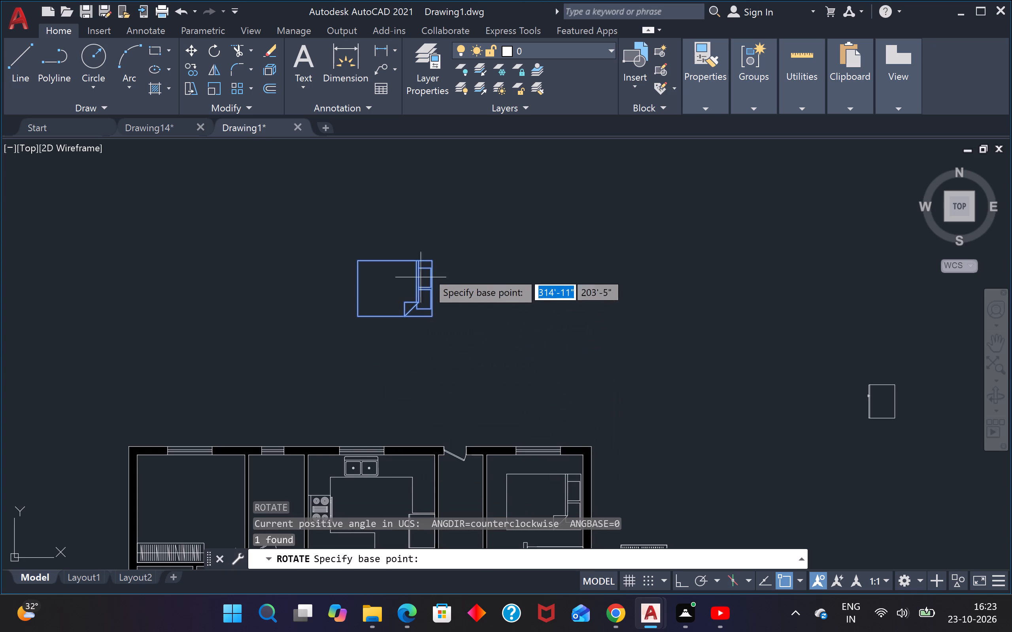
{"action": "left_click", "coordinate": [436, 259]}
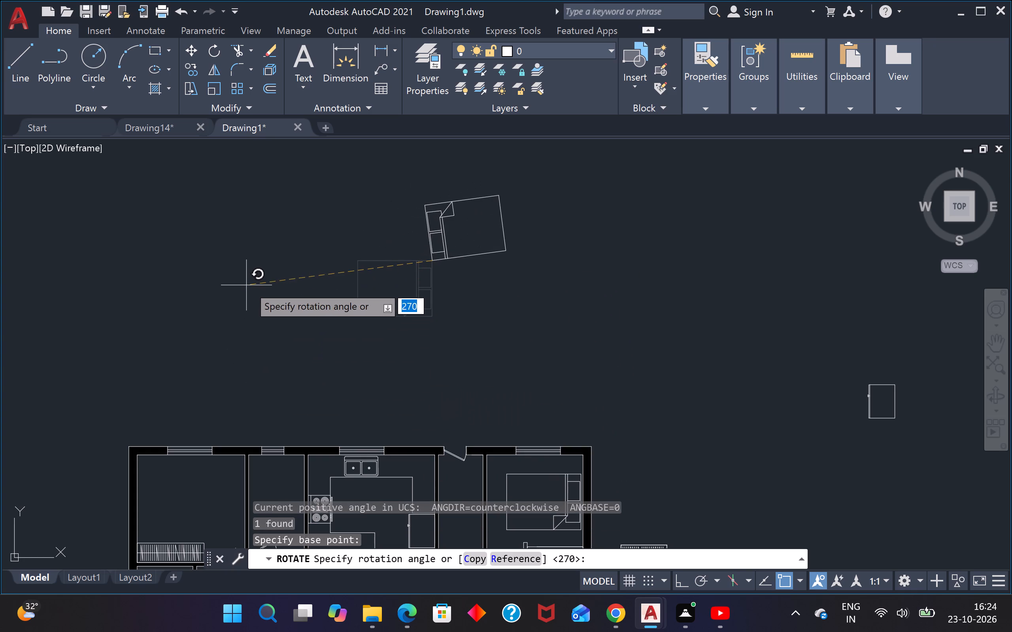
{"action": "key", "text": "F8"}
{"action": "left_click", "coordinate": [278, 275]}
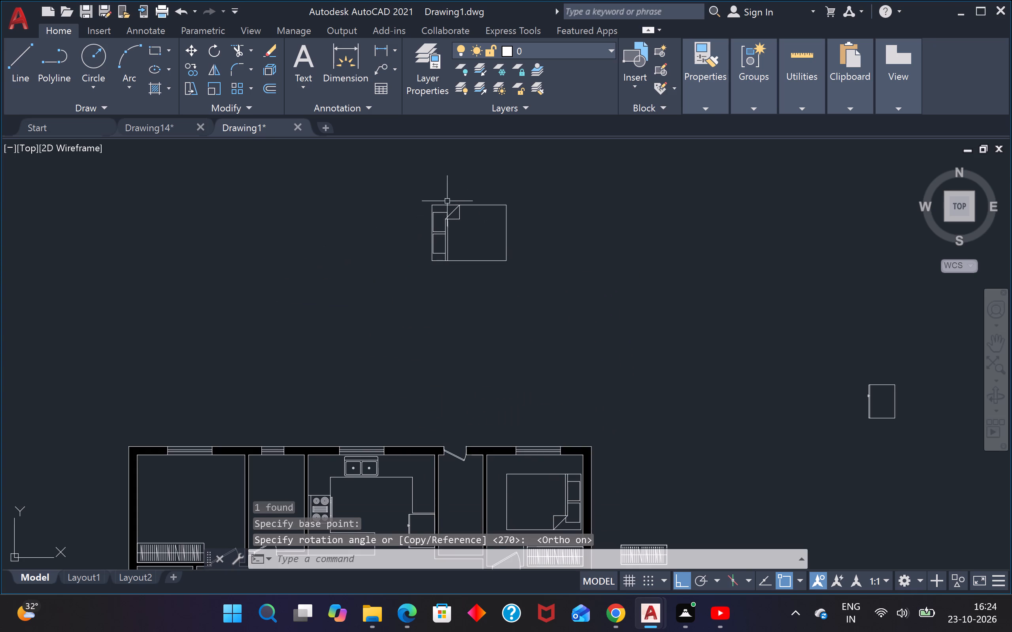
Move the rotated spare bed into the northwest bedroom with Ortho off, headboard near the west wall, above the wardrobe.
{"action": "left_click_drag", "start_coordinate": [455, 190], "coordinate": [455, 194]}
{"action": "left_click", "coordinate": [428, 258]}
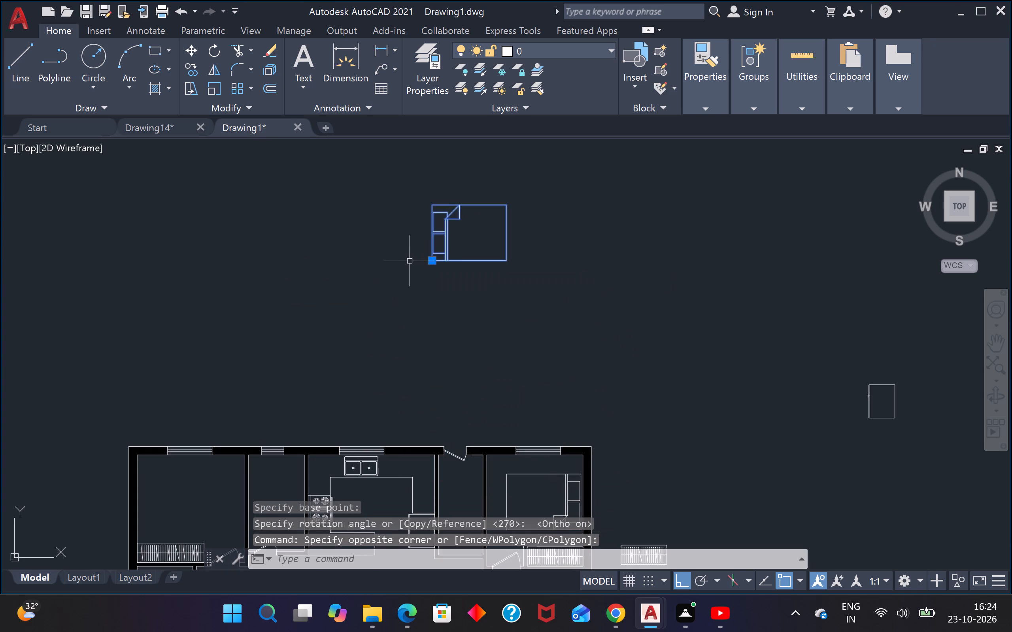
{"action": "key", "text": "m"}
{"action": "key", "text": "space"}
{"action": "left_click", "coordinate": [483, 230]}
{"action": "scroll", "coordinate": [465, 239], "scroll_direction": "down", "scroll_amount": 2}
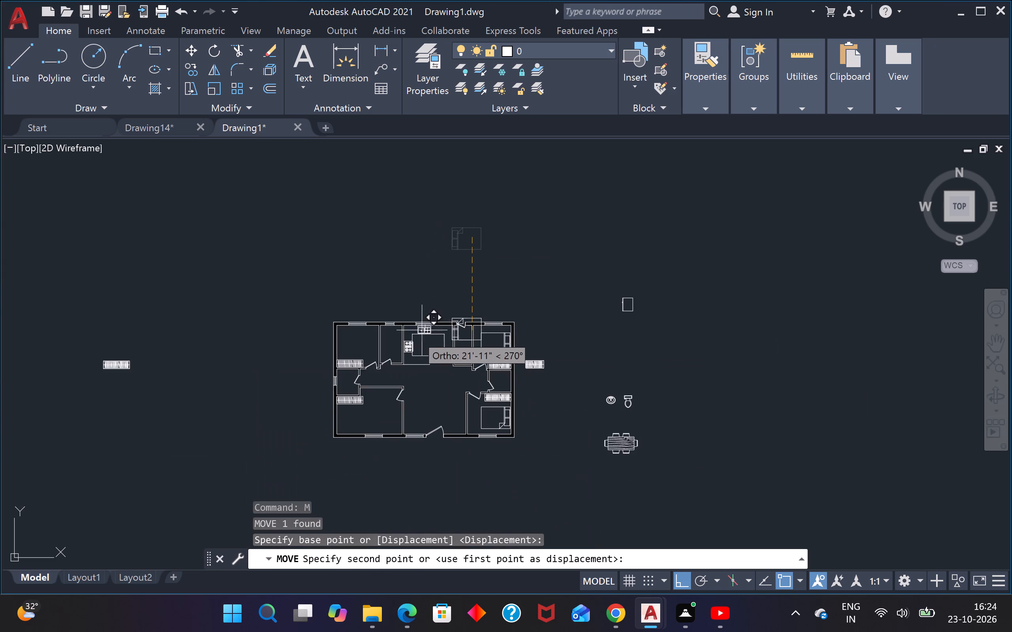
{"action": "key", "text": "F8"}
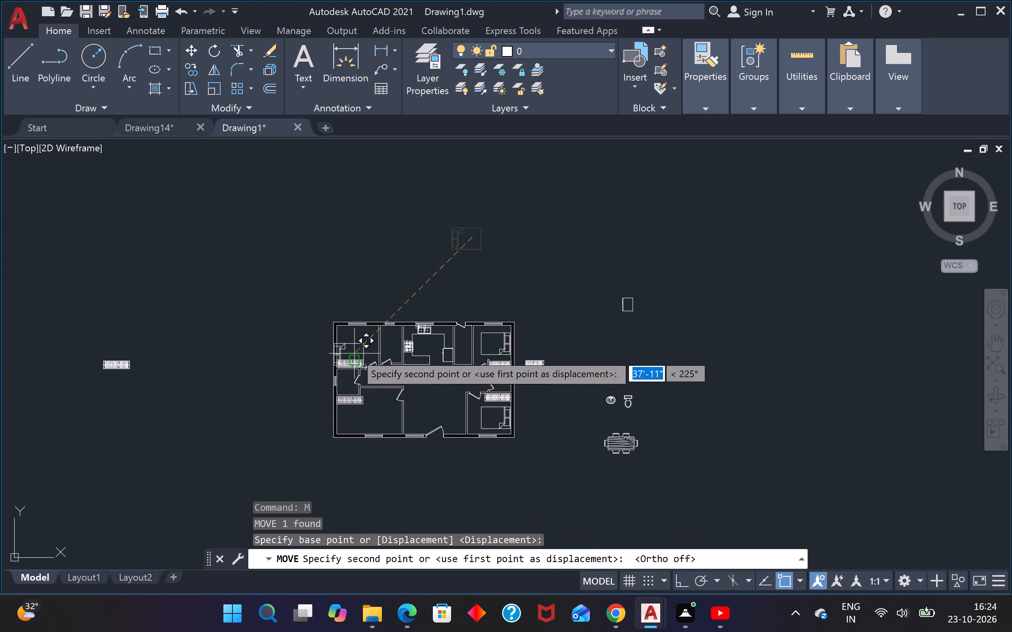
{"action": "scroll", "coordinate": [358, 348], "scroll_direction": "up", "scroll_amount": 3}
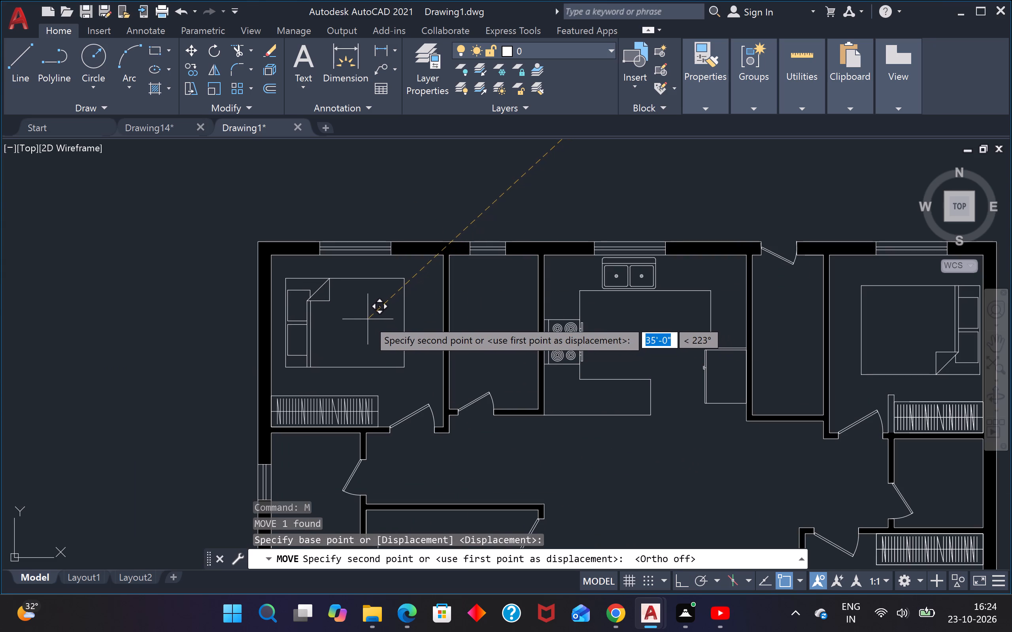
{"action": "left_click", "coordinate": [358, 320]}
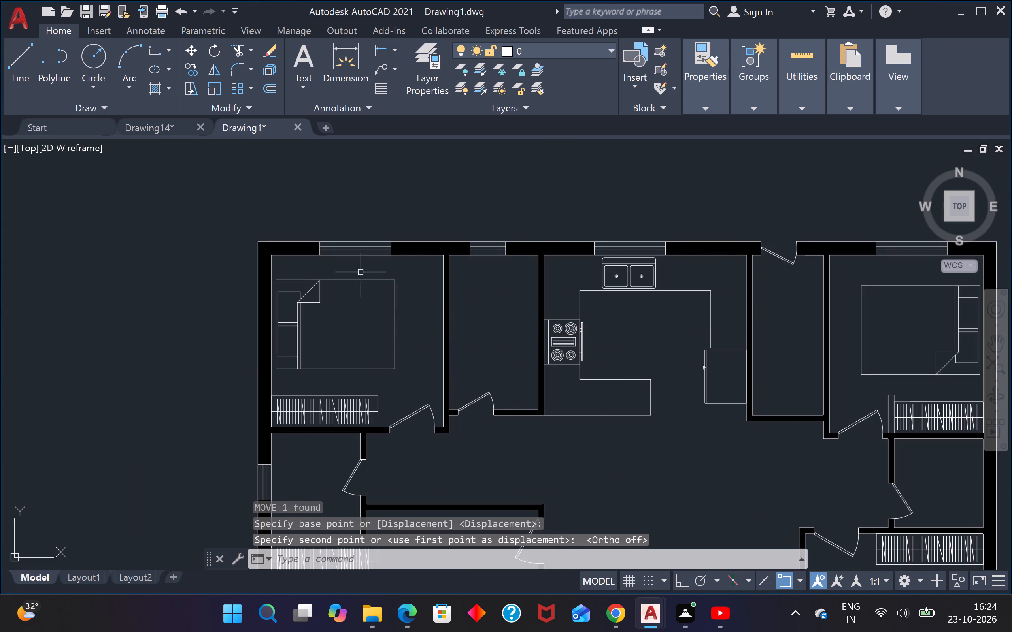
Copy the northwest bedroom's bed about 18' straight south into the southwest bedroom, below its wardrobe.
{"action": "left_click", "coordinate": [361, 271]}
{"action": "left_click", "coordinate": [355, 284]}
{"action": "type", "text": "co"}
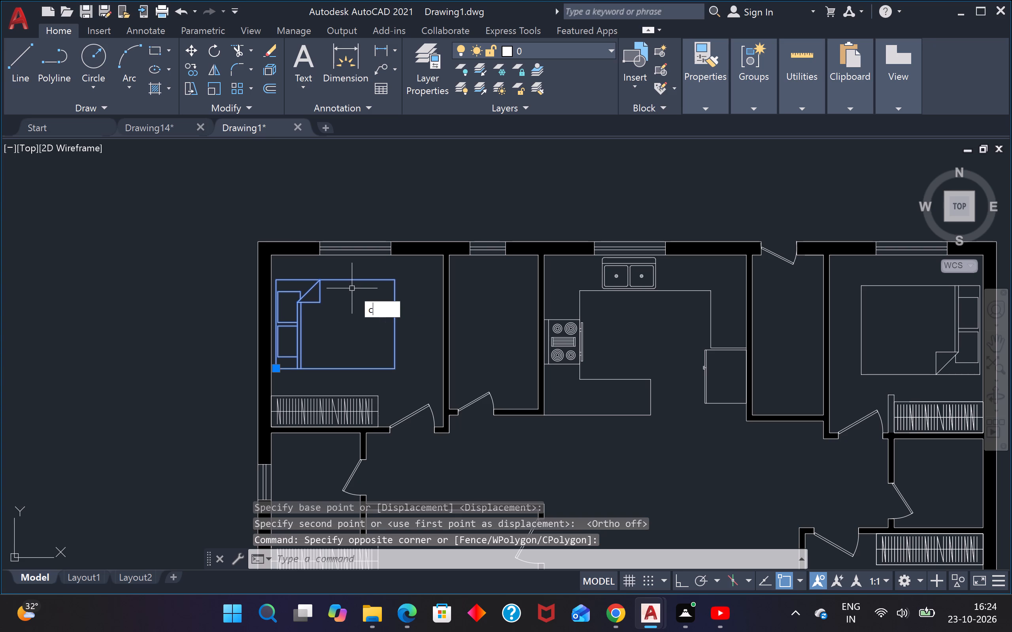
{"action": "key", "text": "Return"}
{"action": "left_click", "coordinate": [327, 325]}
{"action": "scroll", "coordinate": [326, 325], "scroll_direction": "down", "scroll_amount": 3}
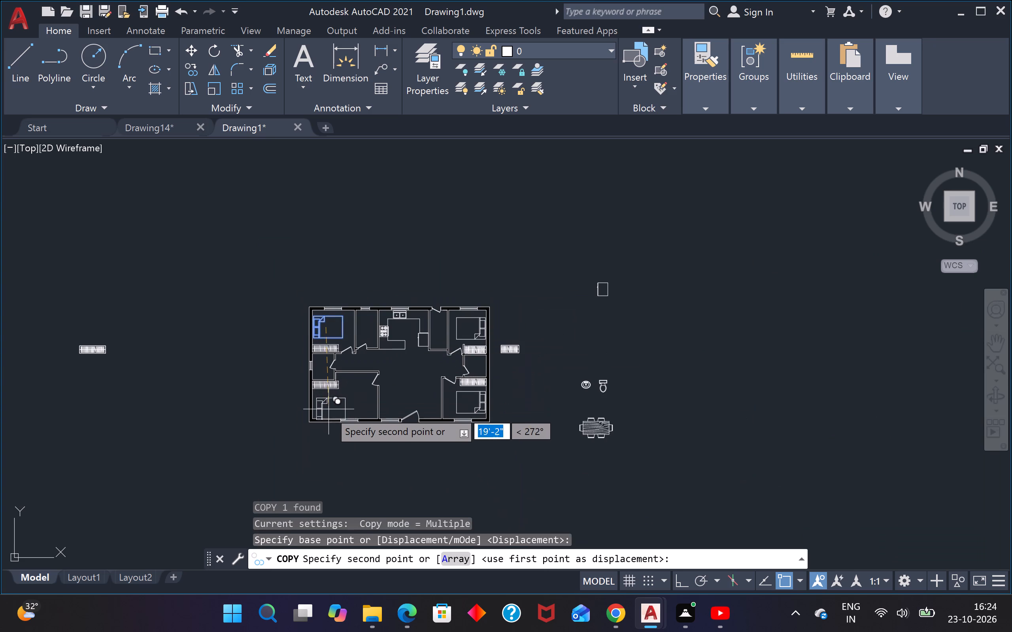
{"action": "scroll", "coordinate": [324, 399], "scroll_direction": "up", "scroll_amount": 3}
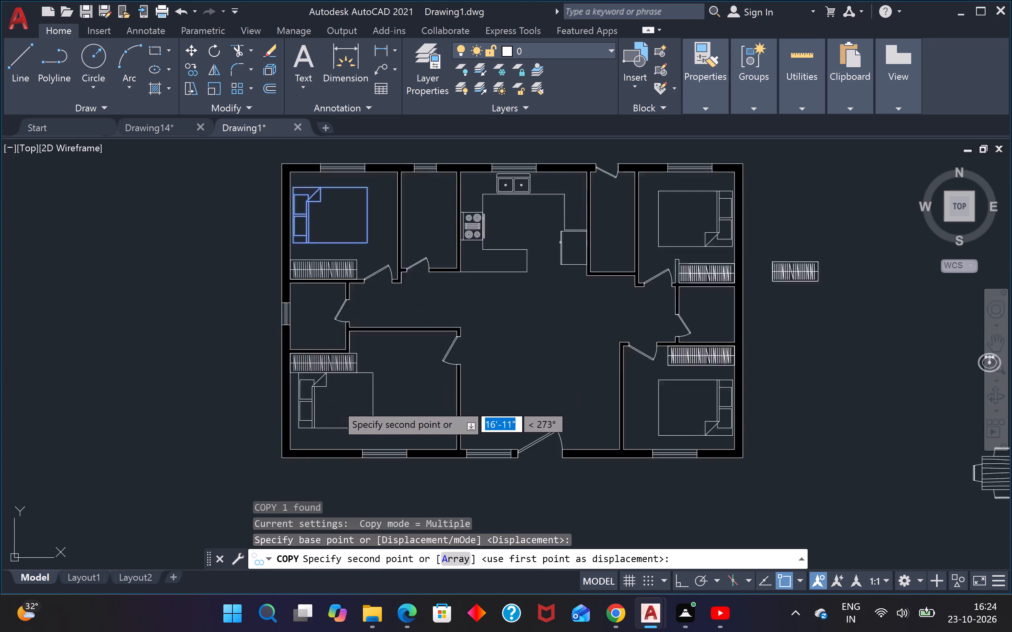
{"action": "scroll", "coordinate": [319, 418], "scroll_direction": "up", "scroll_amount": 2}
{"action": "scroll", "coordinate": [317, 417], "scroll_direction": "down", "scroll_amount": 1}
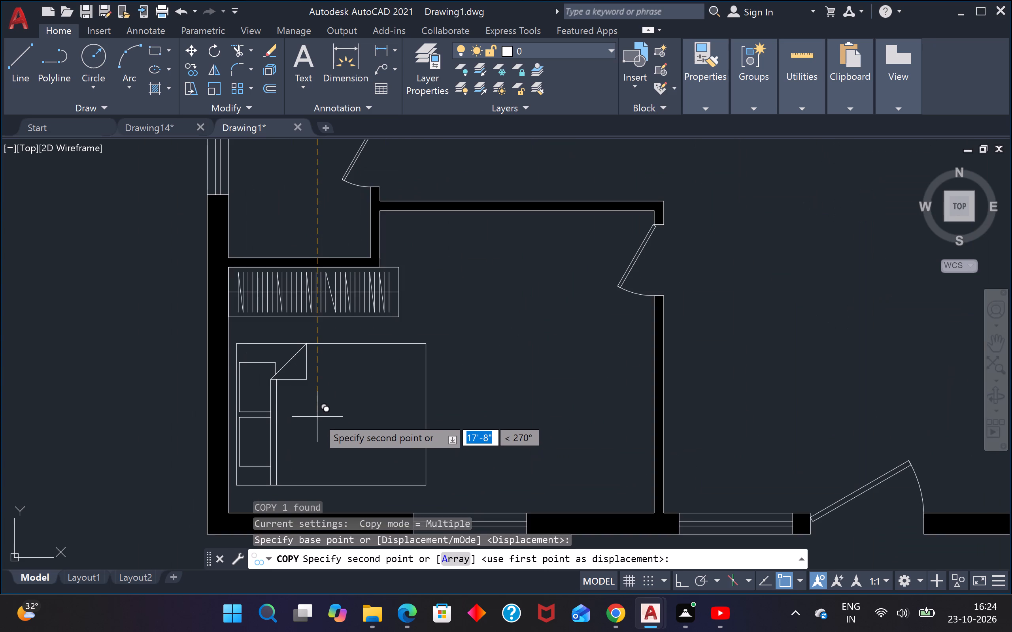
{"action": "left_click", "coordinate": [316, 428]}
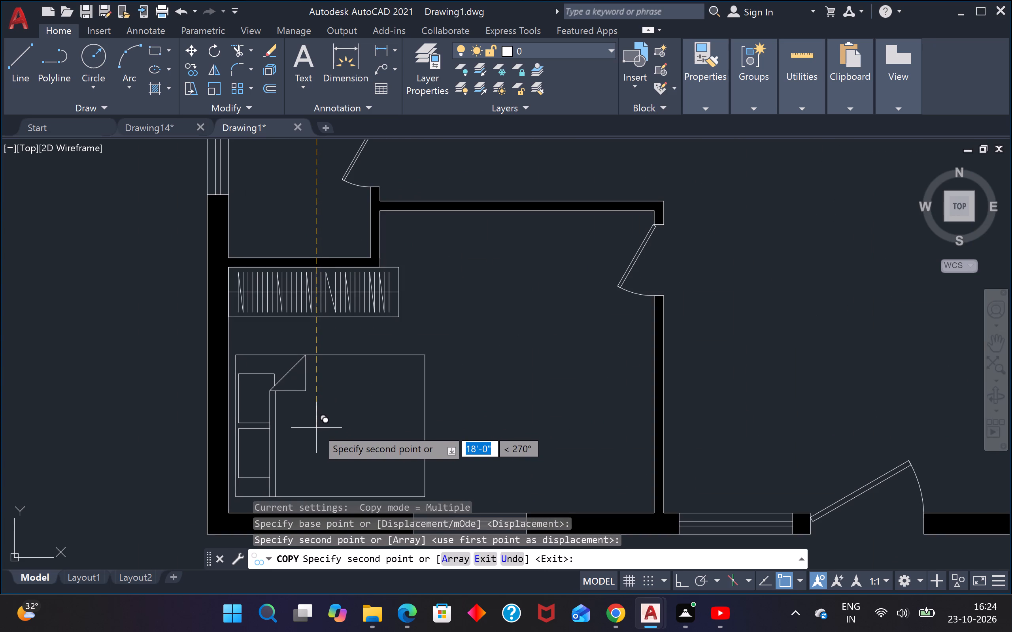
{"action": "key", "text": "Escape"}
{"action": "scroll", "coordinate": [443, 378], "scroll_direction": "down", "scroll_amount": 3}
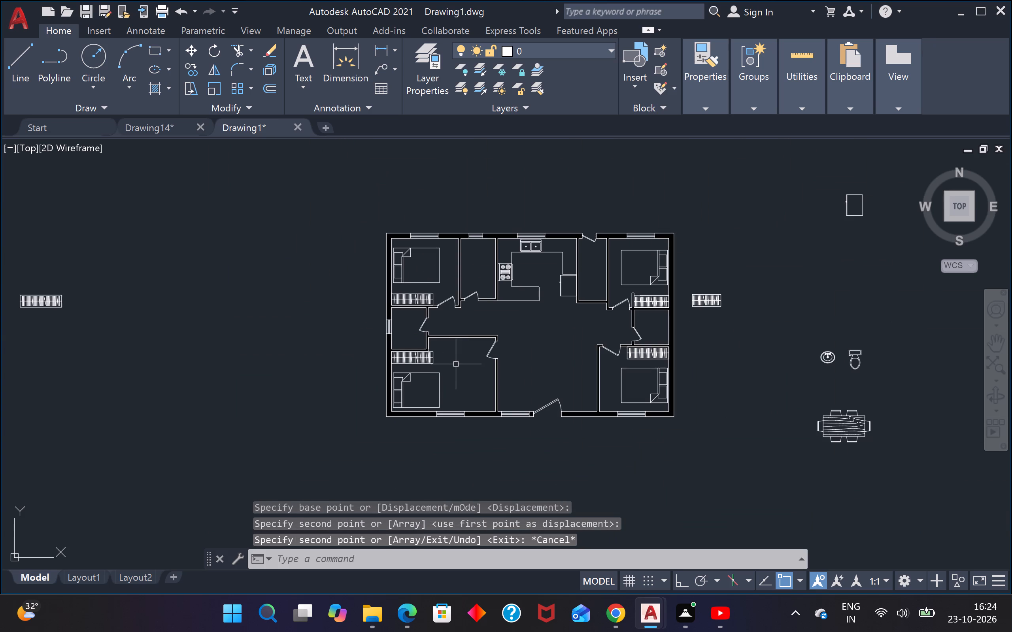
{"action": "key", "text": "Escape"}
{"action": "key", "text": "Escape"}
Rotate the washbasin and toilet blocks east of the plan together a quarter turn clockwise about the east end of the toilet's tank.
{"action": "scroll", "coordinate": [451, 357], "scroll_direction": "down", "scroll_amount": 3}
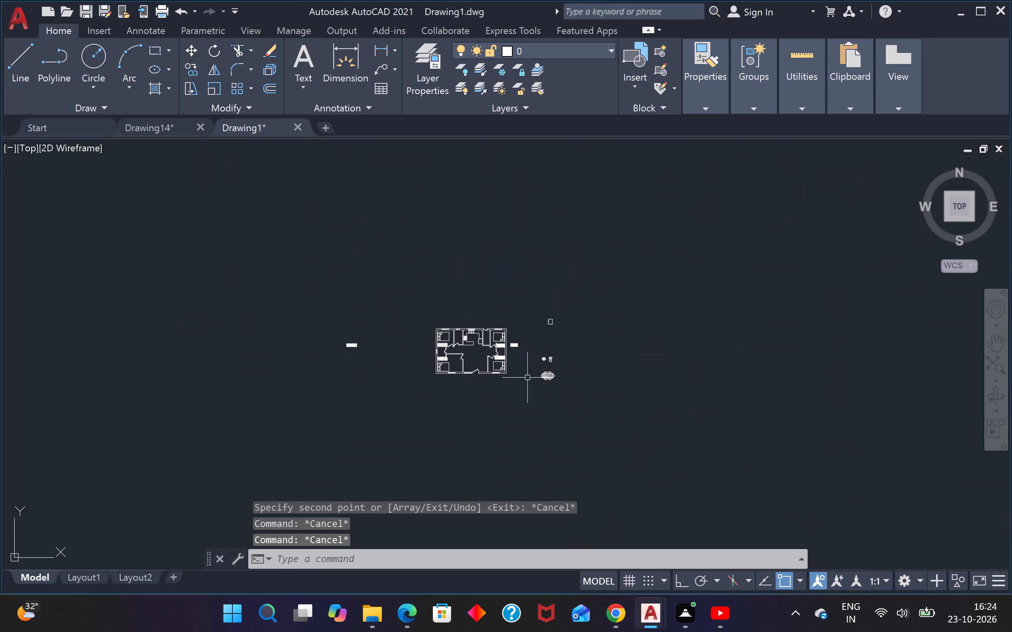
{"action": "scroll", "coordinate": [525, 379], "scroll_direction": "up", "scroll_amount": 2}
{"action": "scroll", "coordinate": [597, 322], "scroll_direction": "up", "scroll_amount": 2}
{"action": "left_click_drag", "start_coordinate": [602, 305], "coordinate": [595, 308]}
{"action": "left_click", "coordinate": [476, 358]}
{"action": "key", "text": "r"}
{"action": "key", "text": "o"}
{"action": "key", "text": "Return"}
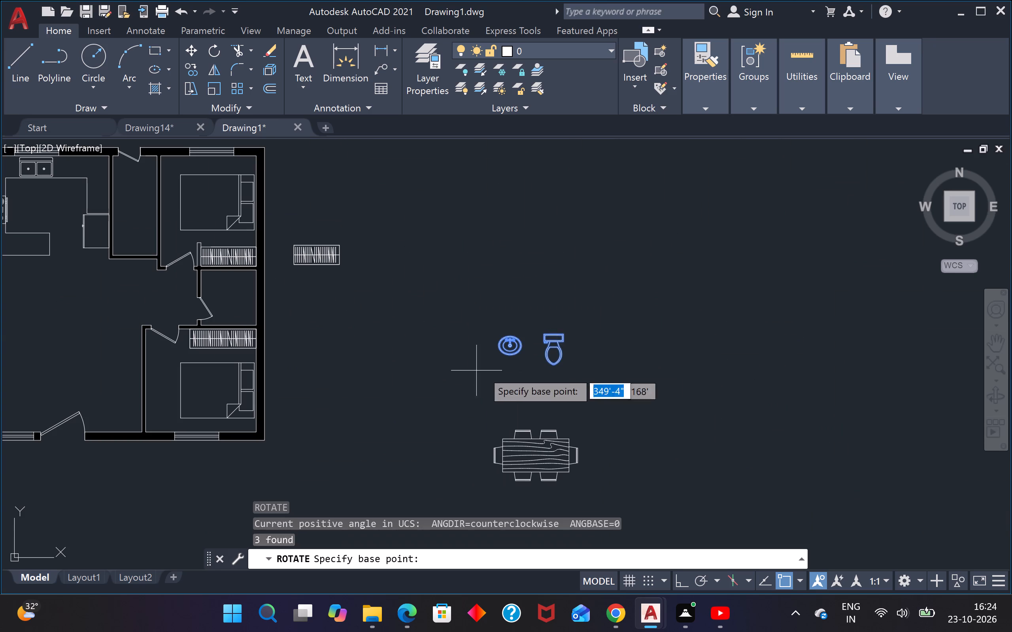
{"action": "left_click", "coordinate": [562, 337]}
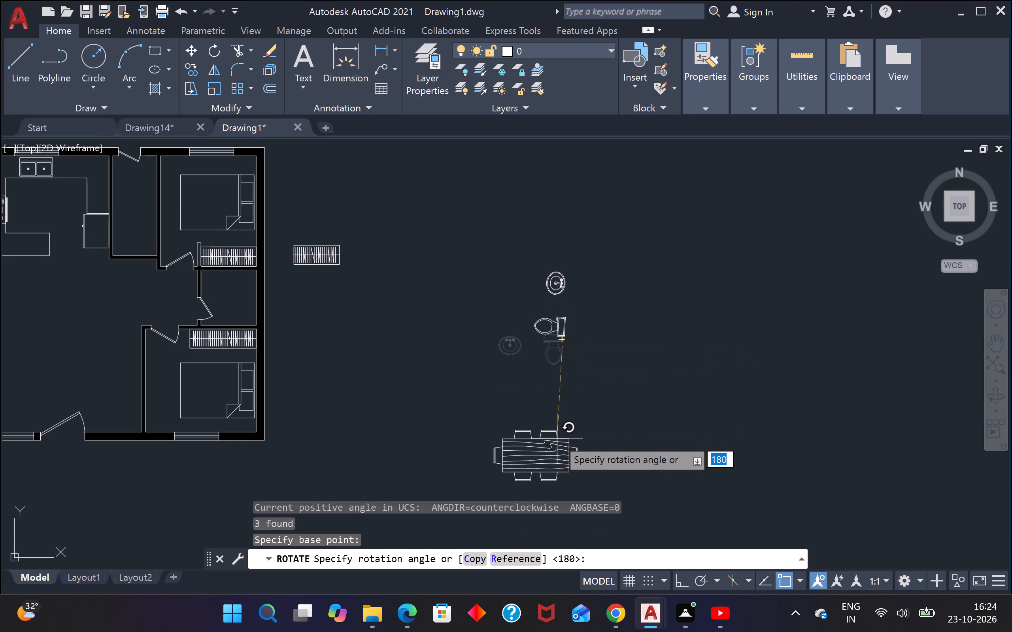
{"action": "key", "text": "F9"}
{"action": "key", "text": "F9"}
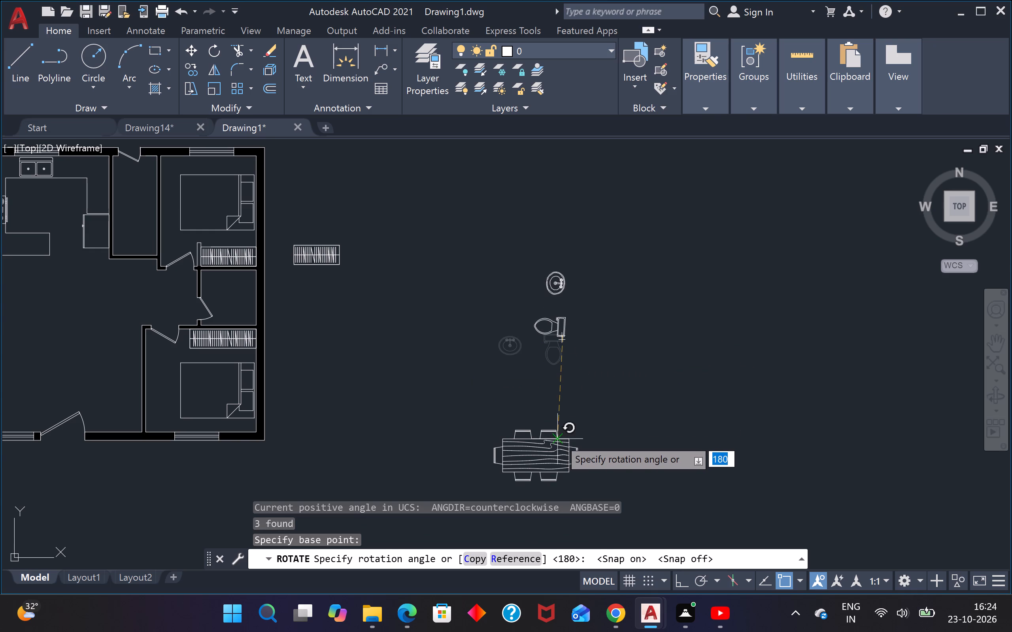
{"action": "key", "text": "F8"}
{"action": "left_click", "coordinate": [574, 428]}
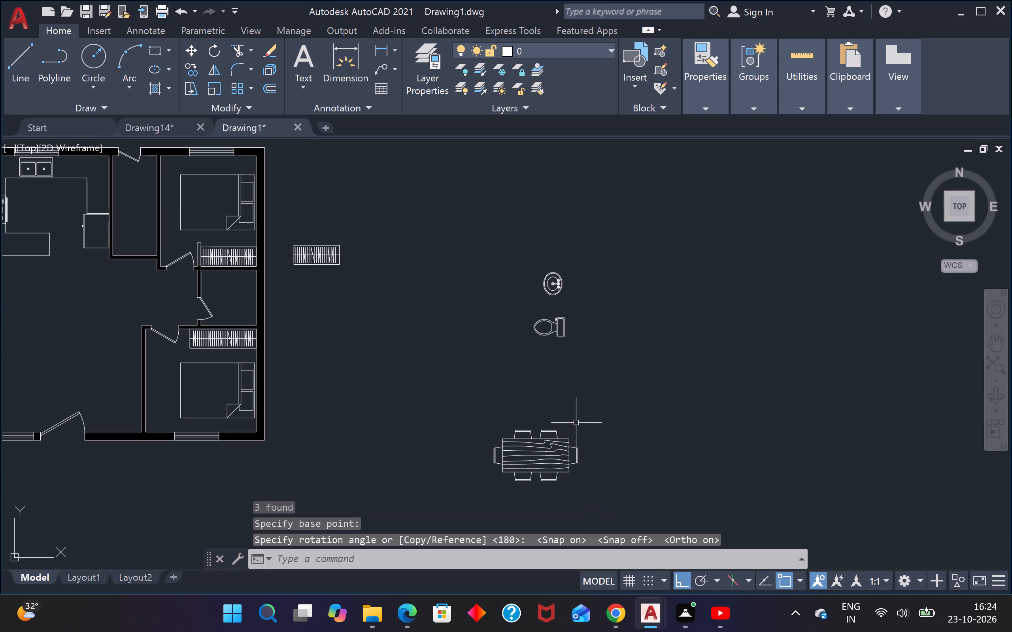
Copy the spare toilet into the bathroom west of the kitchen with Ortho off, tank near the east wall at the north end.
{"action": "left_click_drag", "start_coordinate": [583, 304], "coordinate": [560, 323]}
{"action": "left_click", "coordinate": [524, 348]}
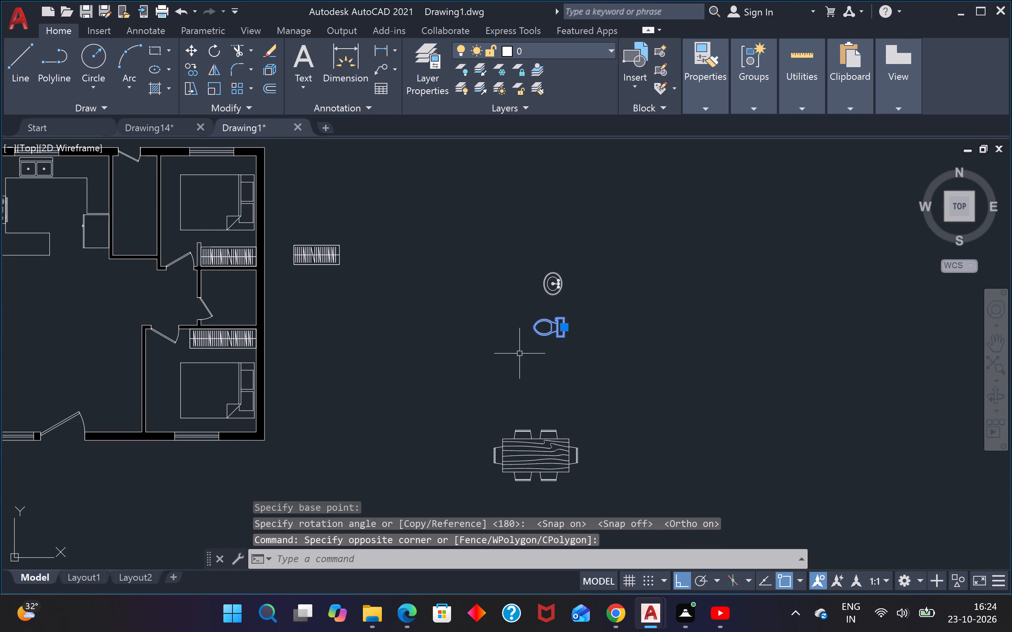
{"action": "type", "text": "co"}
{"action": "key", "text": "Return"}
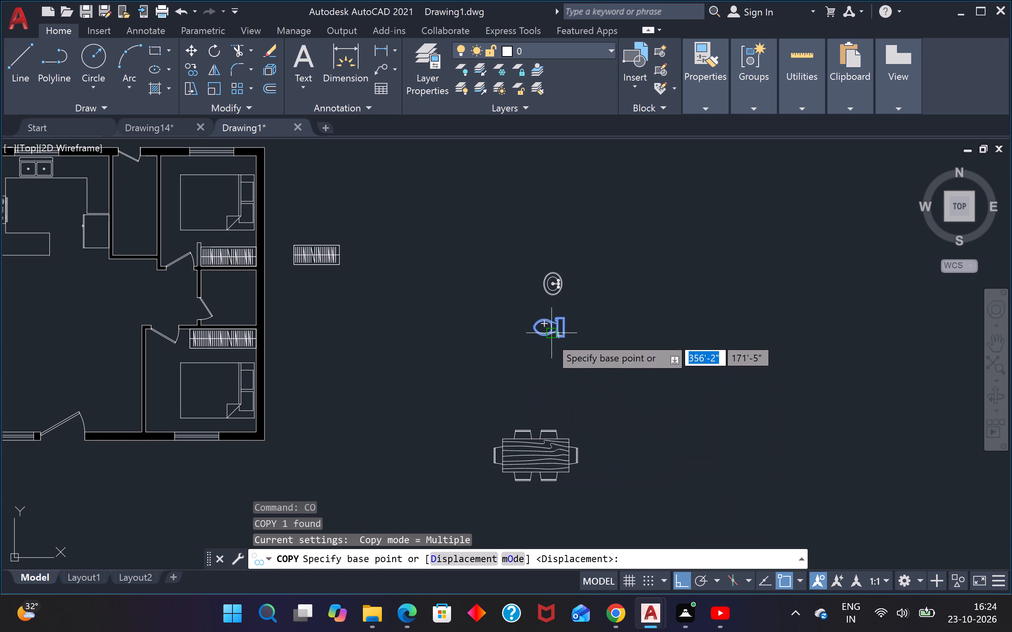
{"action": "left_click", "coordinate": [546, 329]}
{"action": "scroll", "coordinate": [546, 329], "scroll_direction": "down", "scroll_amount": 3}
{"action": "scroll", "coordinate": [432, 290], "scroll_direction": "up", "scroll_amount": 2}
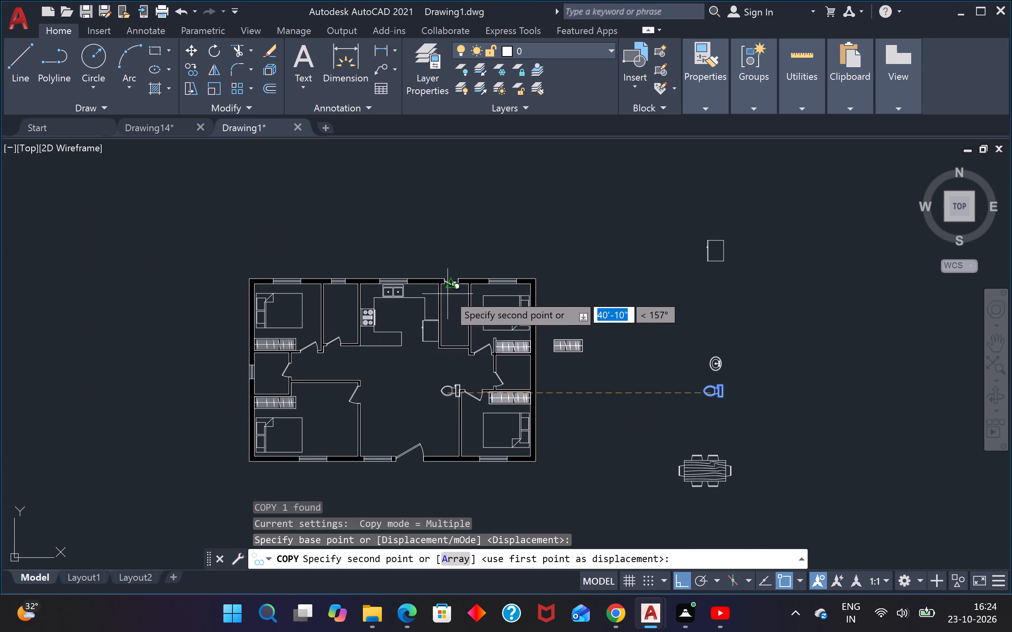
{"action": "key", "text": "F8"}
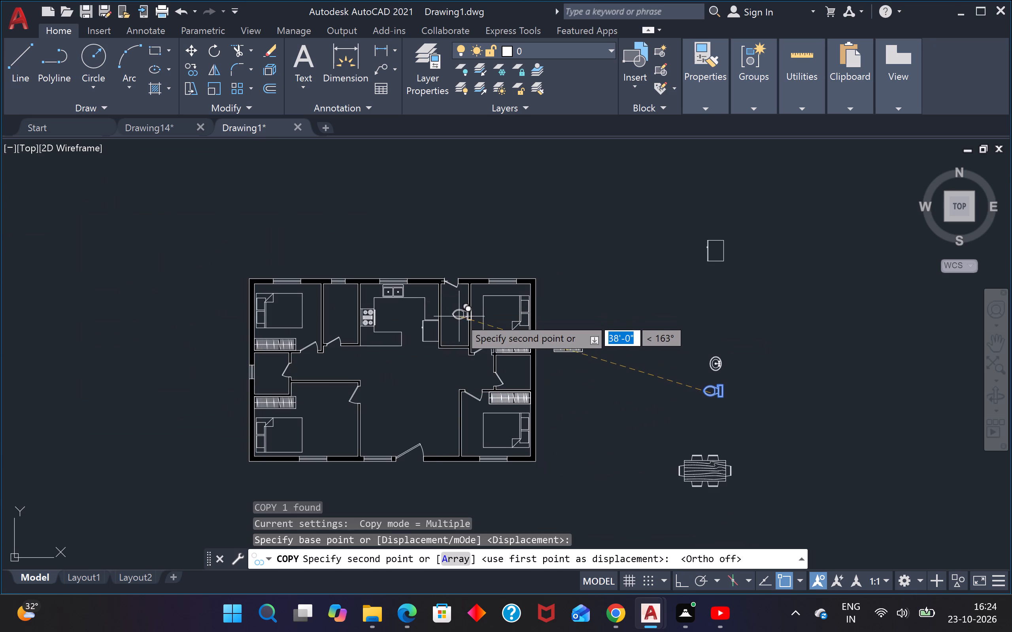
{"action": "scroll", "coordinate": [459, 317], "scroll_direction": "down", "scroll_amount": 1}
{"action": "scroll", "coordinate": [391, 305], "scroll_direction": "up", "scroll_amount": 2}
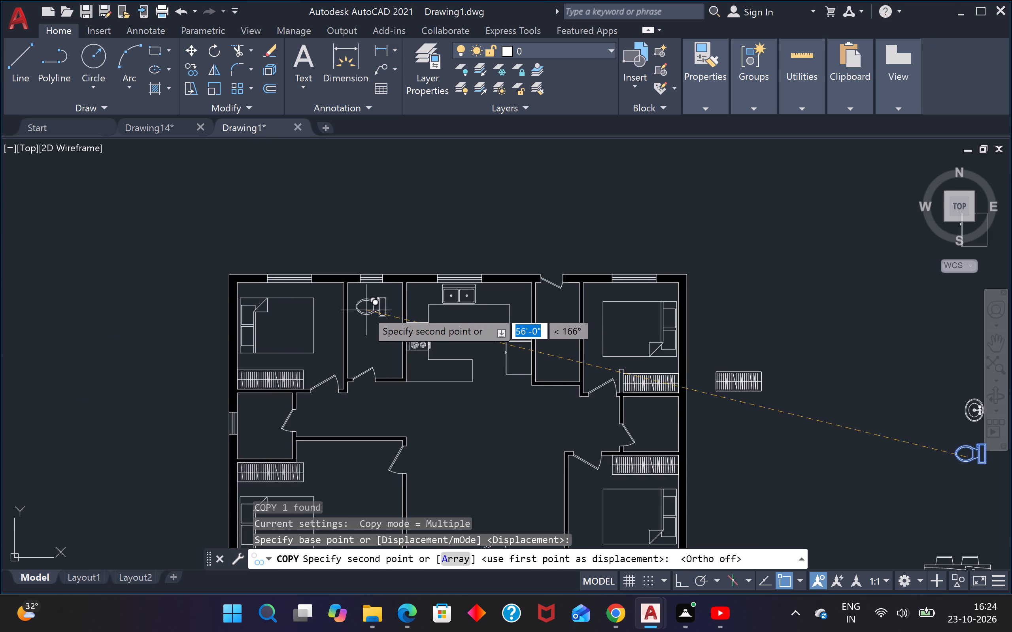
{"action": "scroll", "coordinate": [366, 310], "scroll_direction": "up", "scroll_amount": 2}
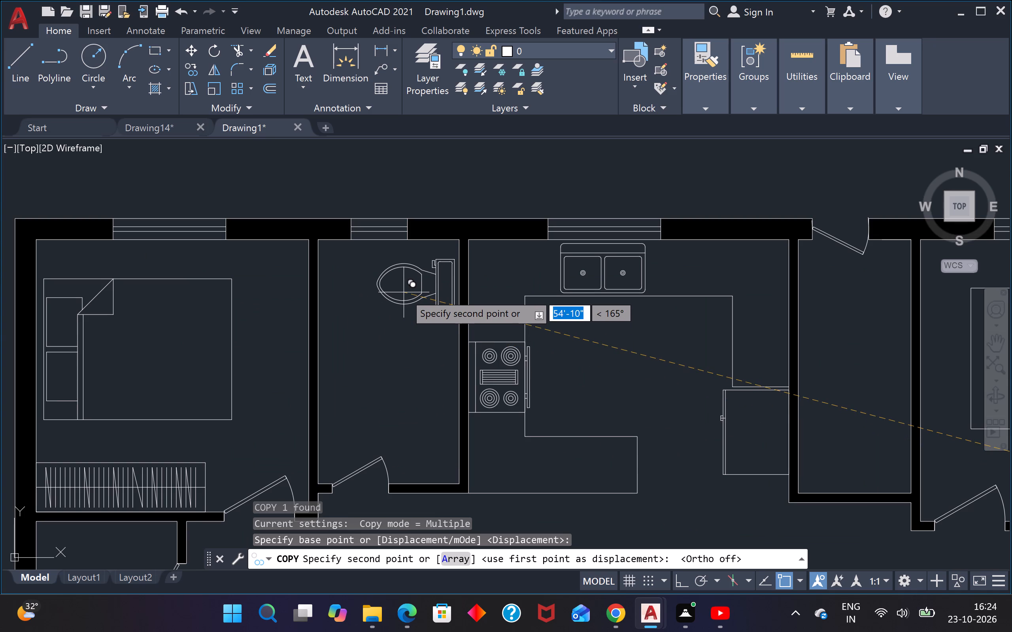
{"action": "left_click", "coordinate": [405, 292]}
{"action": "scroll", "coordinate": [408, 289], "scroll_direction": "down", "scroll_amount": 2}
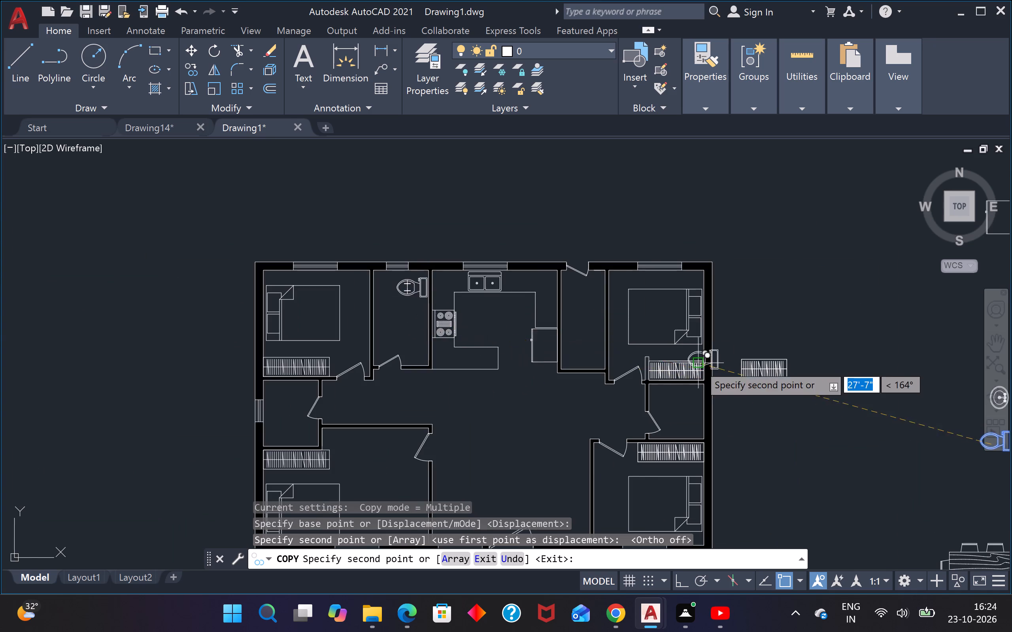
{"action": "scroll", "coordinate": [699, 368], "scroll_direction": "down", "scroll_amount": 1}
{"action": "key", "text": "Escape"}
Move the spare washbasin into the bathroom west of the kitchen, against the east wall and south of the toilet.
{"action": "scroll", "coordinate": [878, 391], "scroll_direction": "up", "scroll_amount": 3}
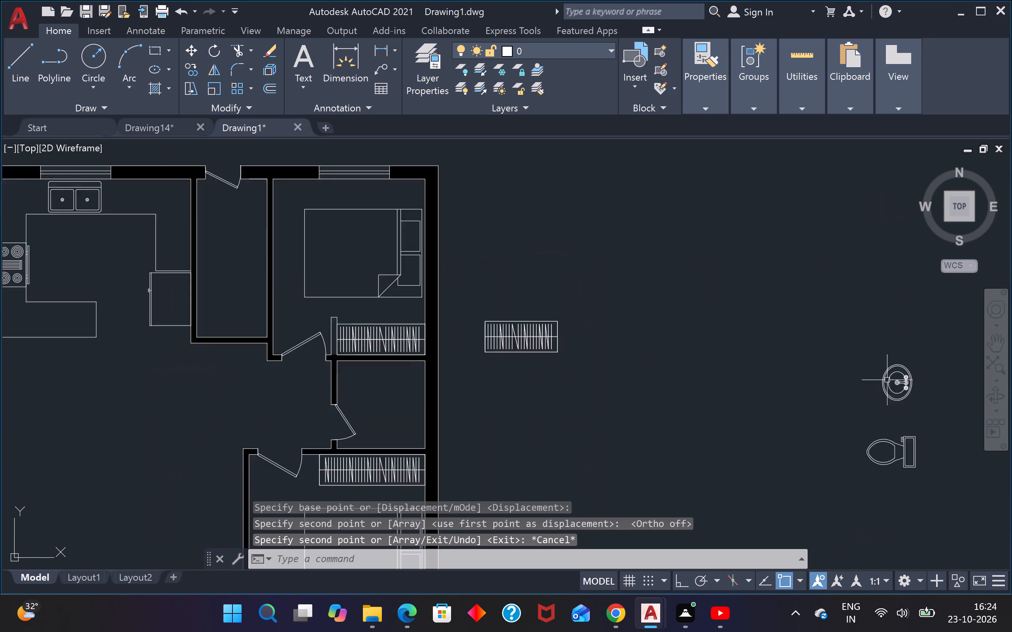
{"action": "left_click_drag", "start_coordinate": [935, 349], "coordinate": [925, 361]}
{"action": "left_click", "coordinate": [866, 405]}
{"action": "type", "text": "m"}
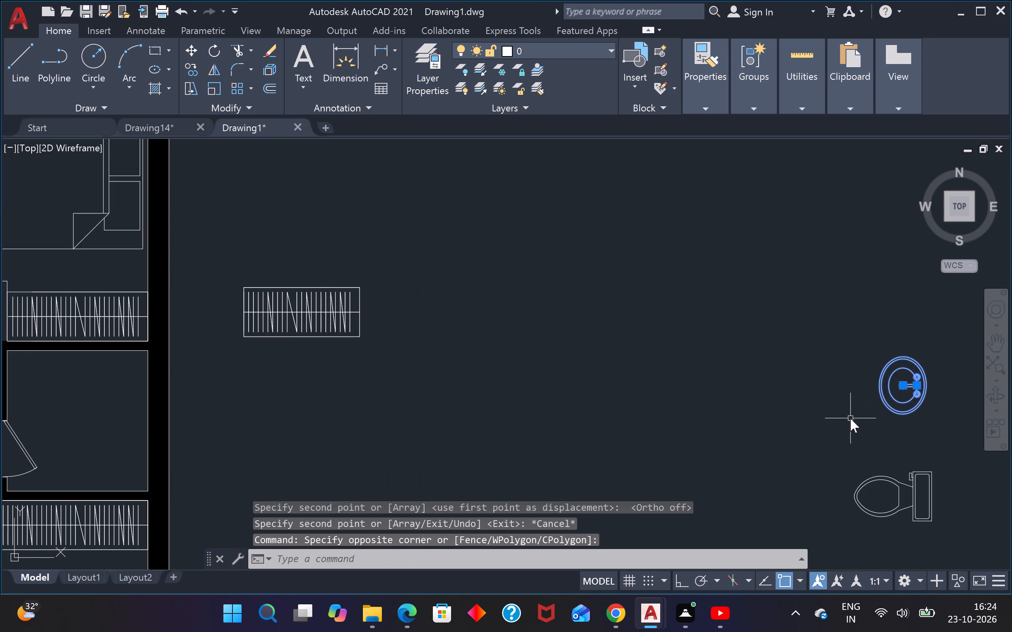
{"action": "key", "text": "space"}
{"action": "left_click", "coordinate": [904, 387]}
{"action": "scroll", "coordinate": [883, 403], "scroll_direction": "down", "scroll_amount": 3}
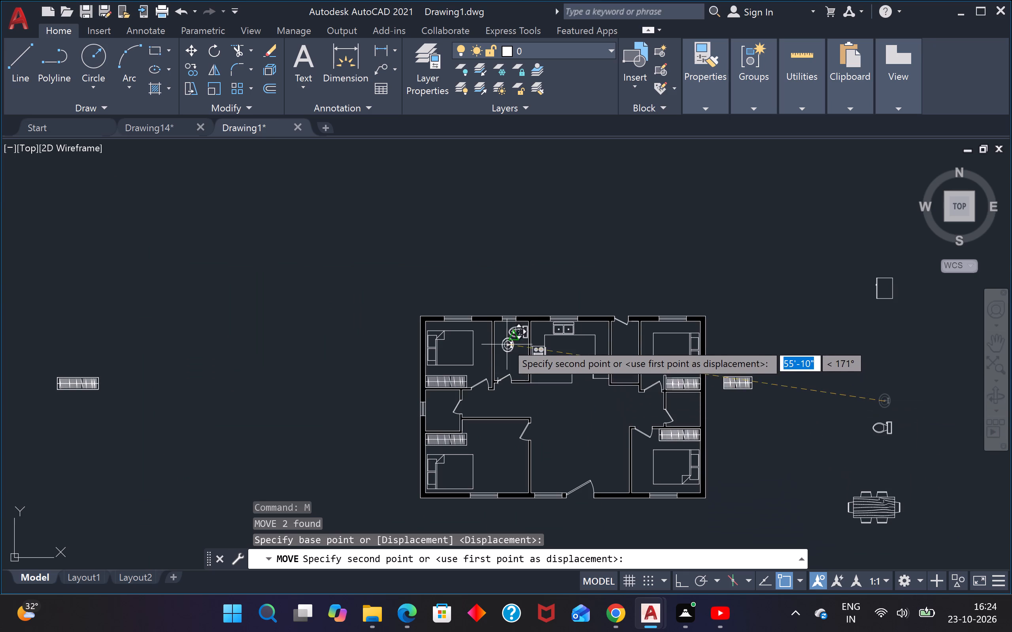
{"action": "scroll", "coordinate": [523, 351], "scroll_direction": "up", "scroll_amount": 3}
{"action": "left_click", "coordinate": [536, 355]}
{"action": "key", "text": "Escape"}
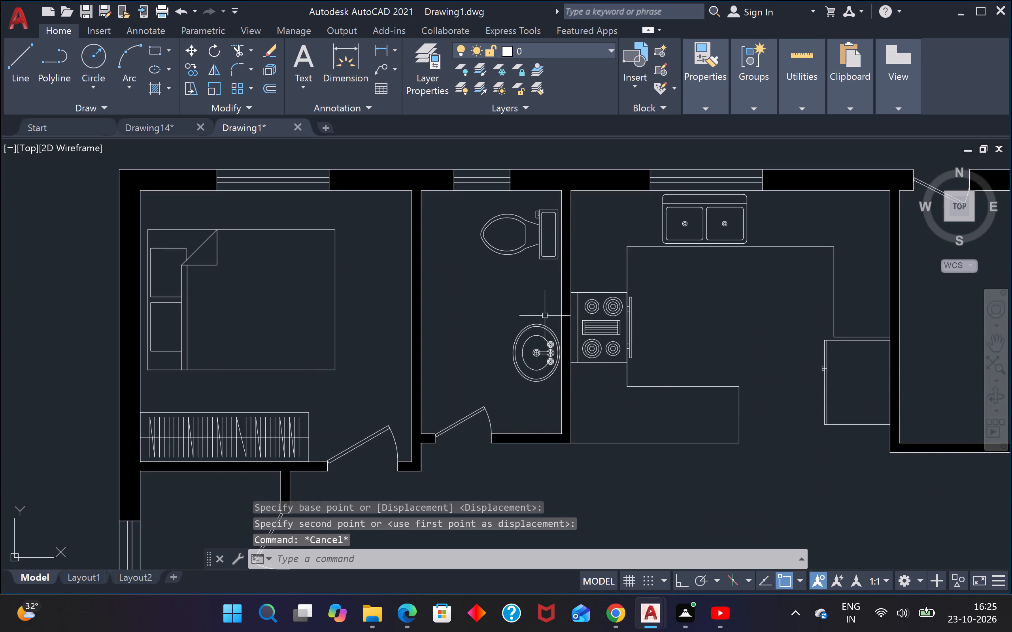
Copy that bathroom's washbasin back outside the plan, just north of the spare toilet on the east side.
{"action": "left_click", "coordinate": [546, 314]}
{"action": "left_click", "coordinate": [533, 376]}
{"action": "key", "text": "c"}
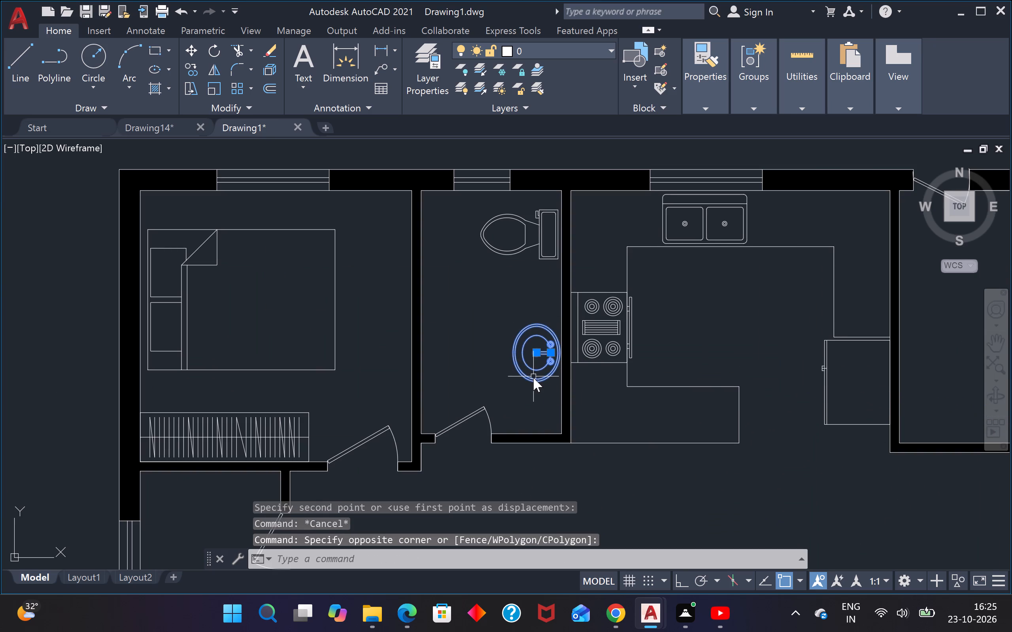
{"action": "key", "text": "l"}
{"action": "key", "text": "BackSpace"}
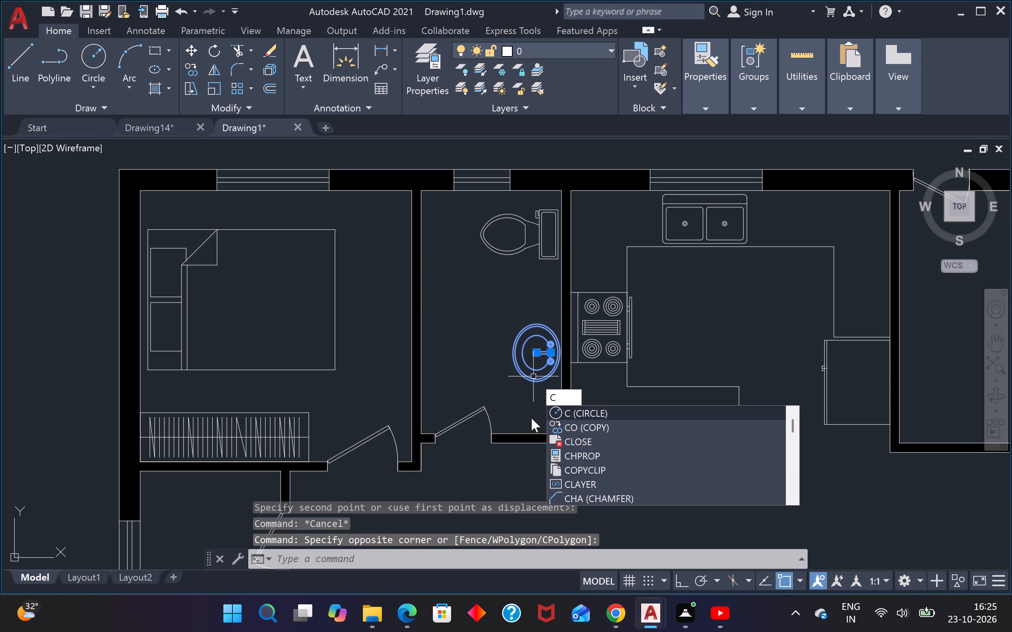
{"action": "key", "text": "o"}
{"action": "key", "text": "Return"}
{"action": "left_click", "coordinate": [542, 347]}
{"action": "scroll", "coordinate": [542, 347], "scroll_direction": "down", "scroll_amount": 3}
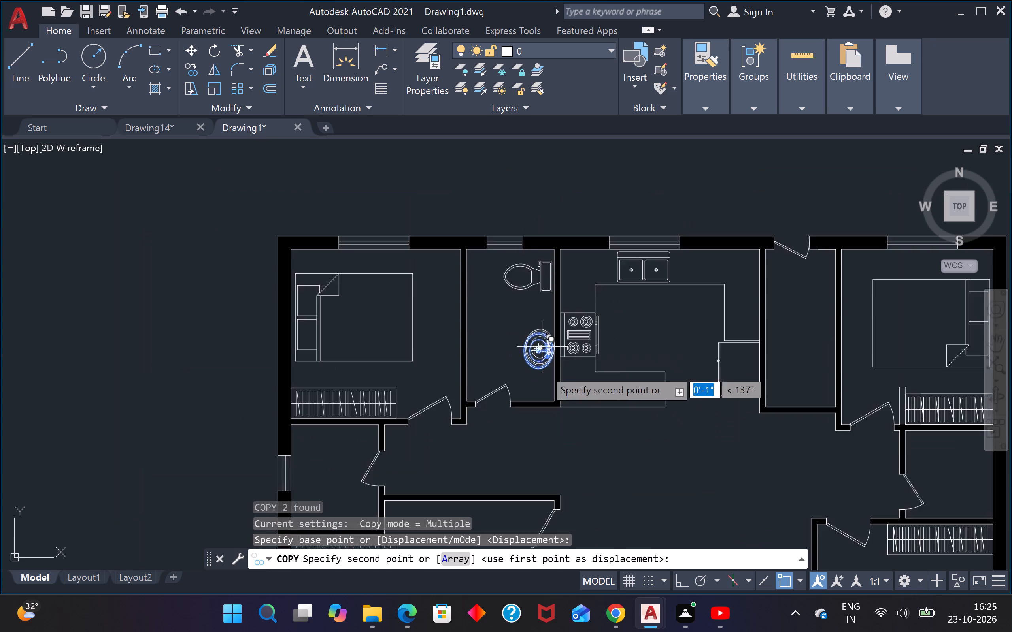
{"action": "scroll", "coordinate": [554, 394], "scroll_direction": "down", "scroll_amount": 2}
{"action": "scroll", "coordinate": [688, 392], "scroll_direction": "up", "scroll_amount": 2}
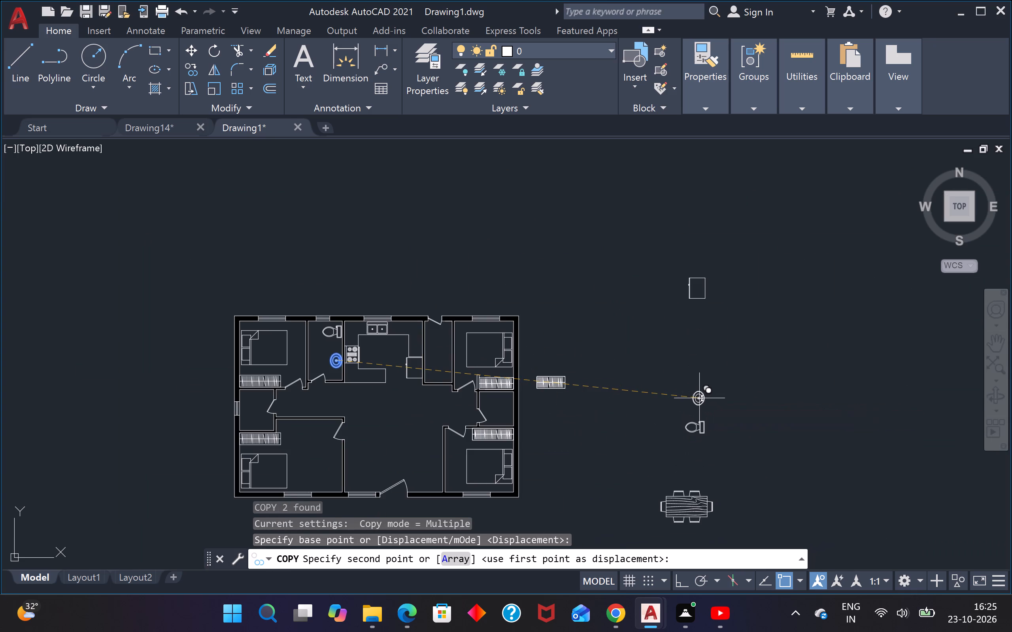
{"action": "left_click", "coordinate": [699, 398]}
{"action": "key", "text": "Escape"}
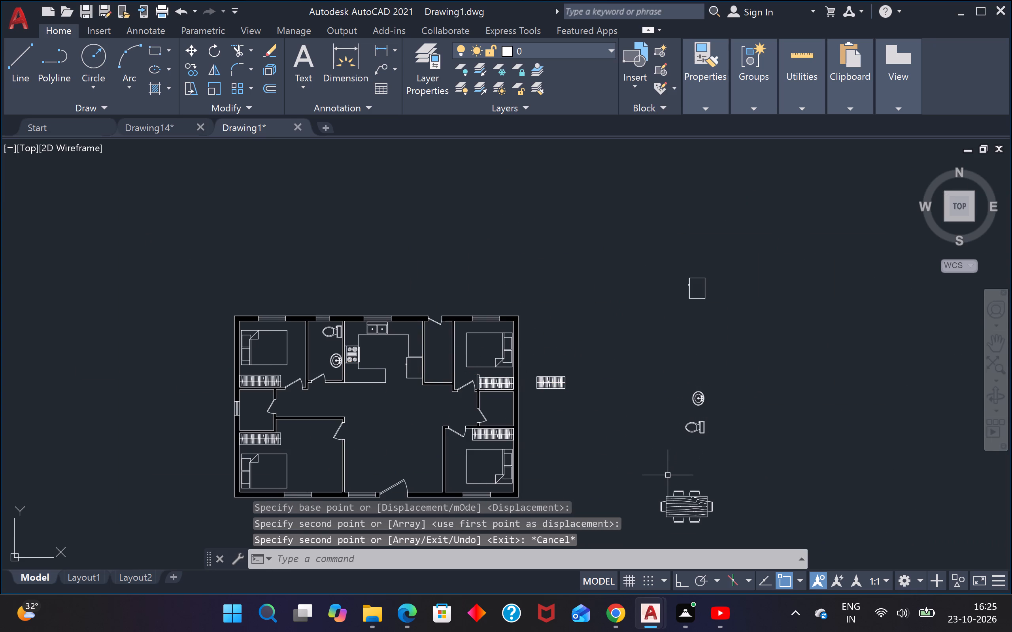
Rotate the spare washbasin and toilet together a quarter turn clockwise about the basin's north edge, with Ortho on.
{"action": "scroll", "coordinate": [668, 482], "scroll_direction": "down", "scroll_amount": 1}
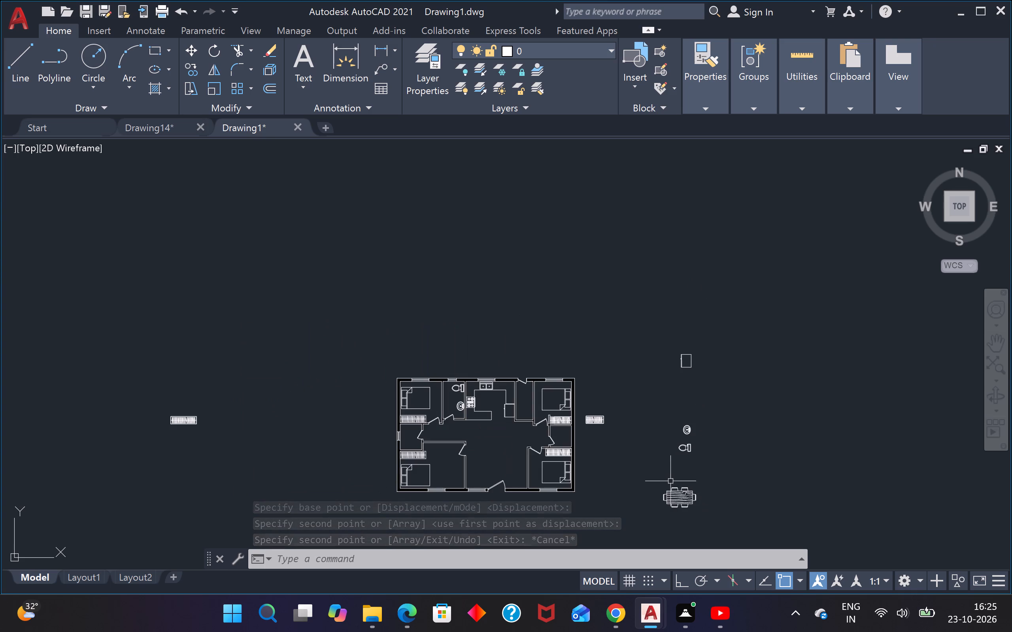
{"action": "scroll", "coordinate": [708, 443], "scroll_direction": "up", "scroll_amount": 1}
{"action": "left_click", "coordinate": [698, 389]}
{"action": "left_click", "coordinate": [646, 456]}
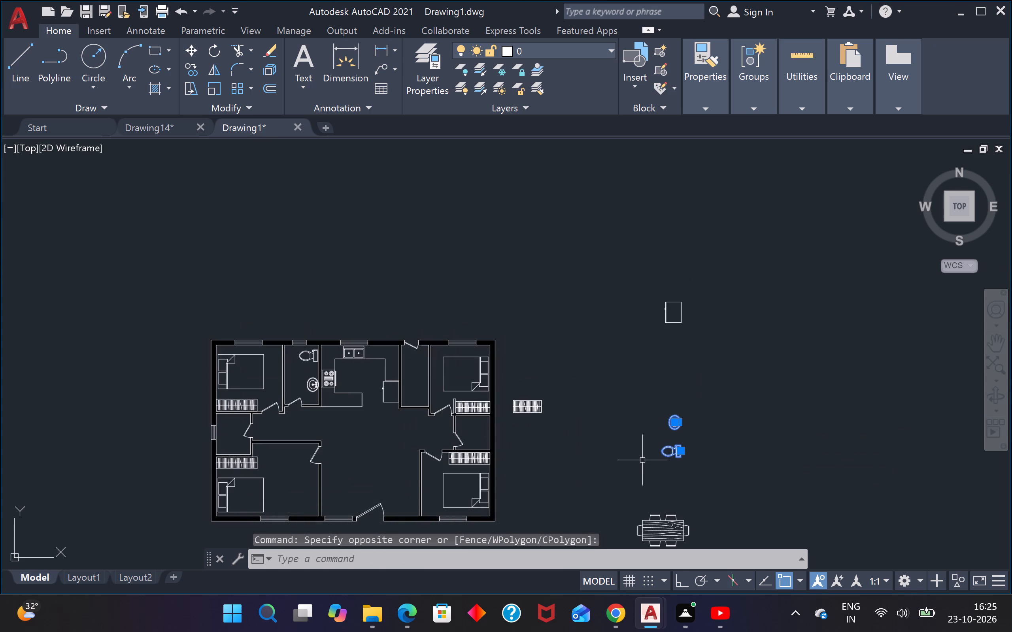
{"action": "type", "text": "ro"}
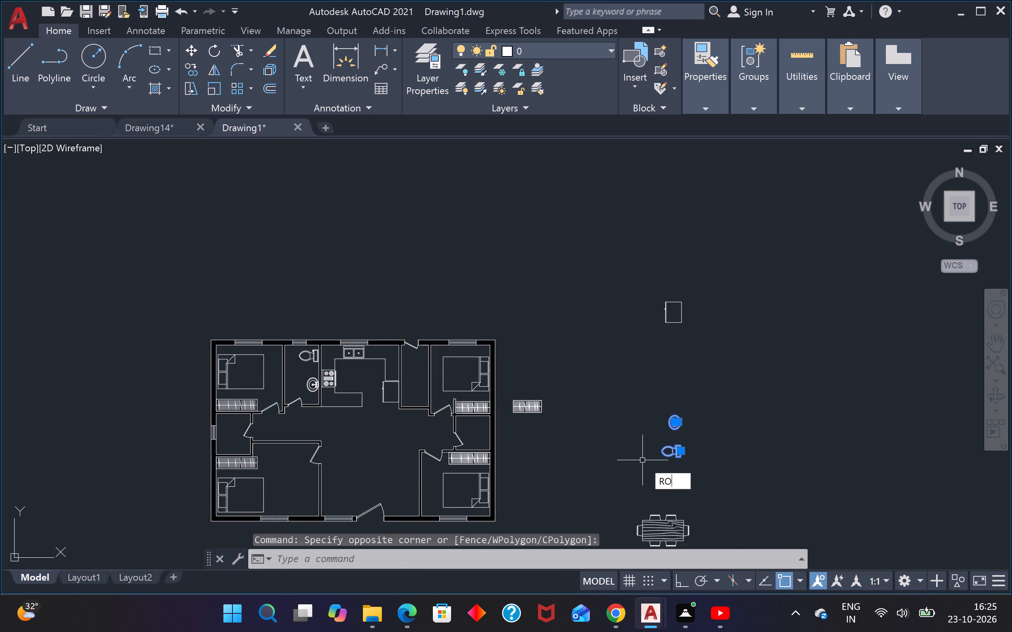
{"action": "key", "text": "Return"}
{"action": "left_click", "coordinate": [676, 413]}
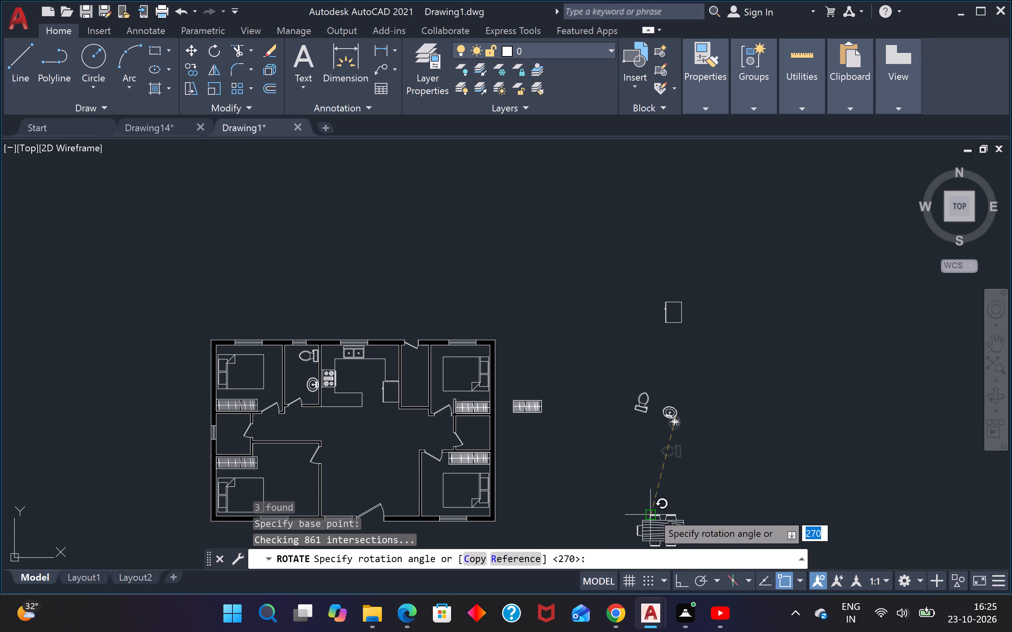
{"action": "key", "text": "F8"}
{"action": "left_click", "coordinate": [674, 482]}
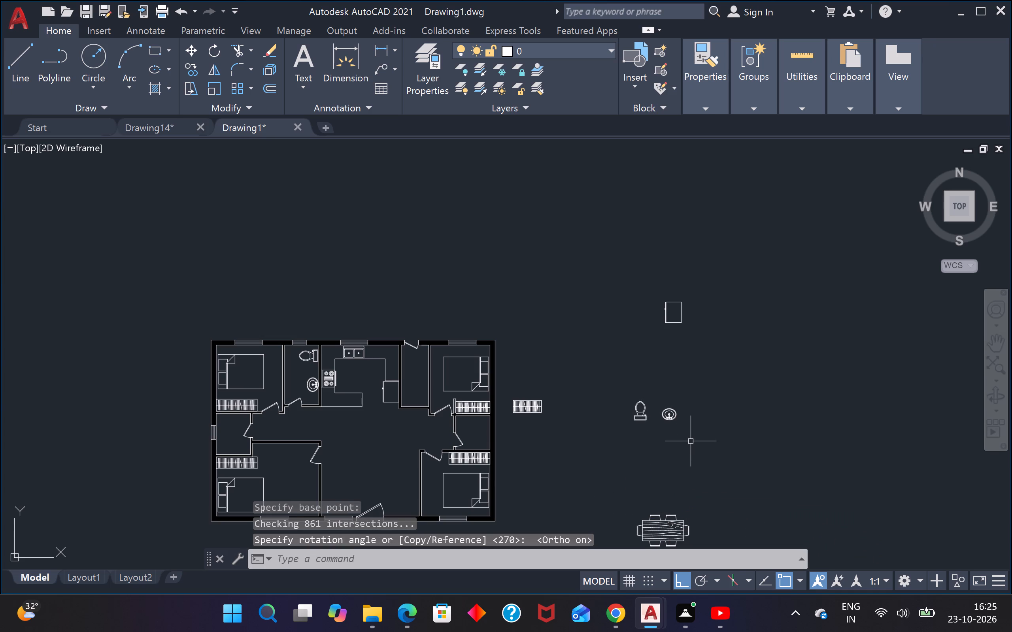
{"action": "key", "text": "Escape"}
{"action": "key", "text": "Escape"}
Copy the rotated spare toilet into the west bathroom's southwest corner with Ortho off, tank against the south wall.
{"action": "scroll", "coordinate": [651, 418], "scroll_direction": "up", "scroll_amount": 2}
{"action": "left_click_drag", "start_coordinate": [649, 399], "coordinate": [638, 402]}
{"action": "left_click", "coordinate": [558, 447]}
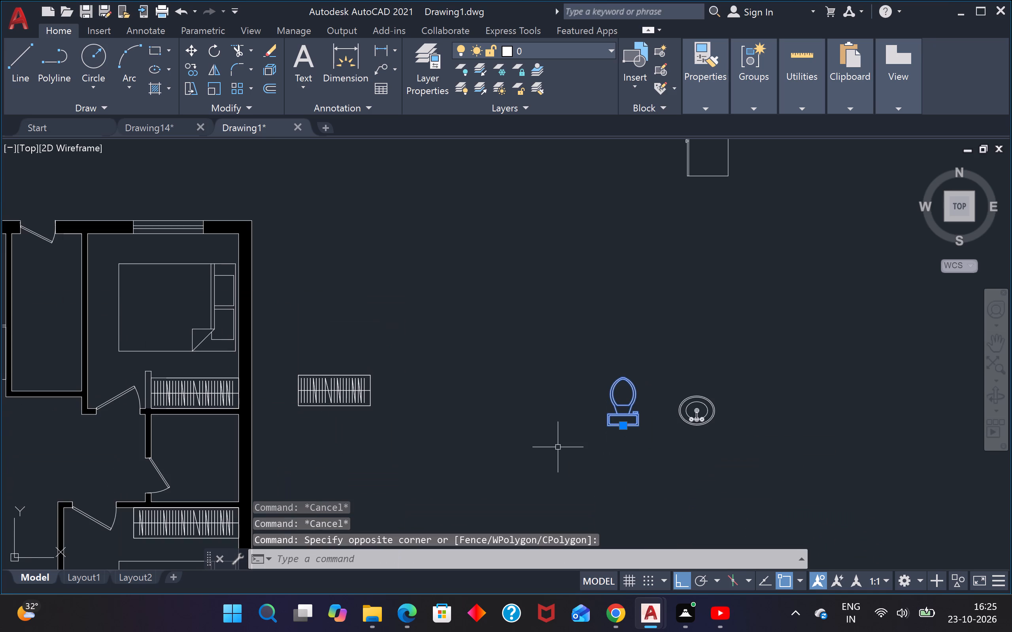
{"action": "type", "text": "co"}
{"action": "key", "text": "Return"}
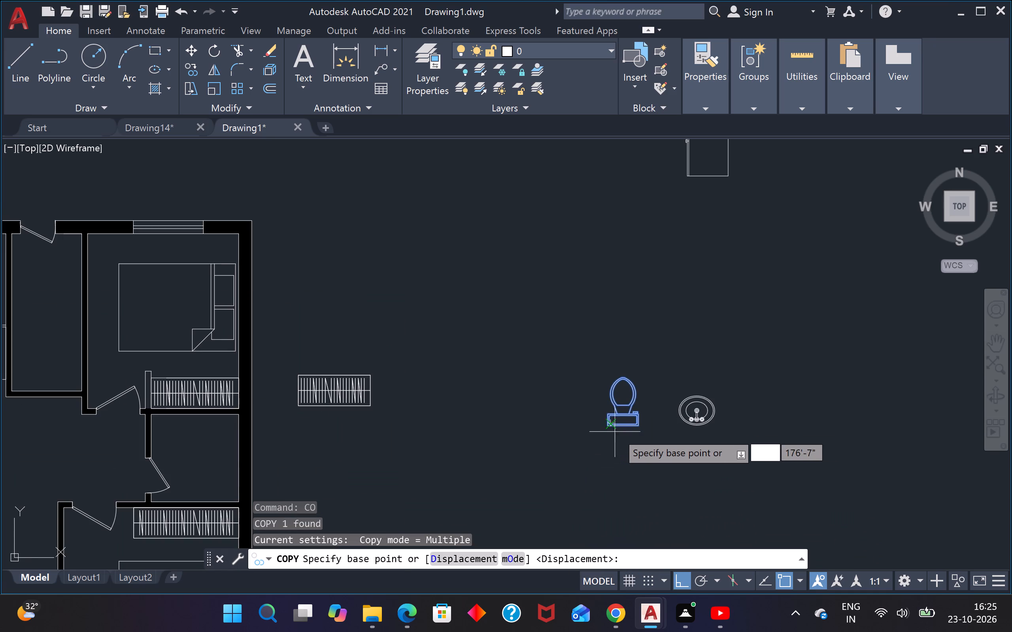
{"action": "scroll", "coordinate": [619, 432], "scroll_direction": "up", "scroll_amount": 2}
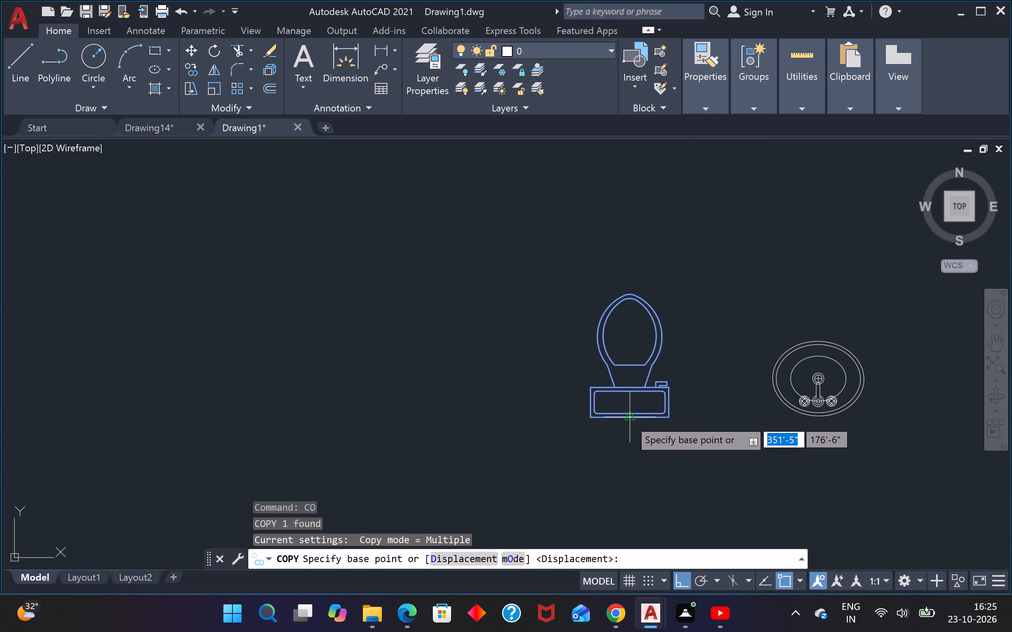
{"action": "left_click", "coordinate": [629, 419]}
{"action": "scroll", "coordinate": [617, 422], "scroll_direction": "down", "scroll_amount": 4}
{"action": "key", "text": "F8"}
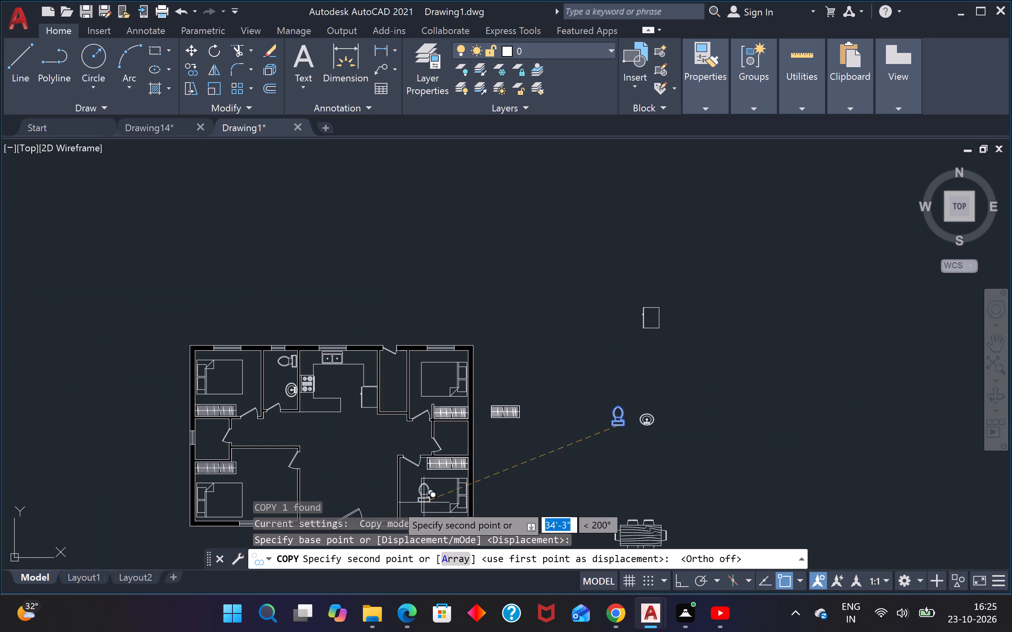
{"action": "scroll", "coordinate": [206, 463], "scroll_direction": "up", "scroll_amount": 5}
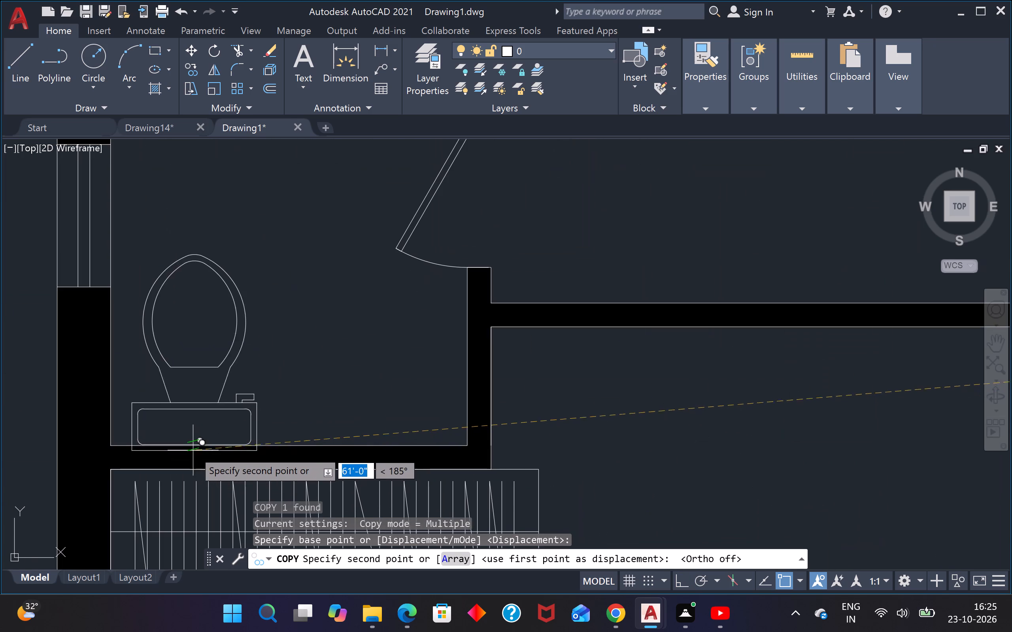
{"action": "left_click", "coordinate": [182, 442]}
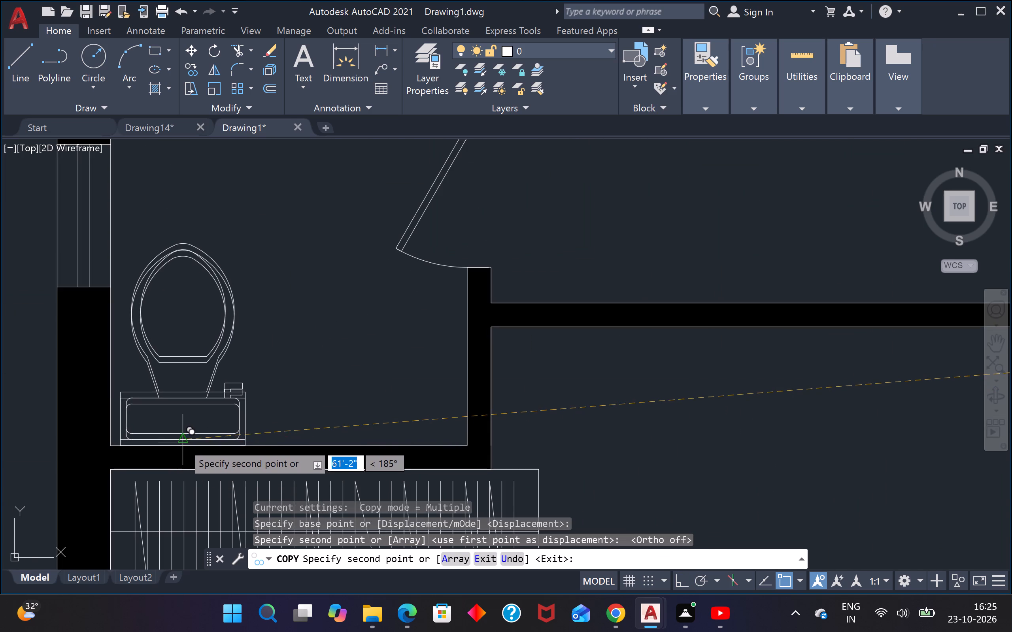
{"action": "scroll", "coordinate": [216, 415], "scroll_direction": "down", "scroll_amount": 4}
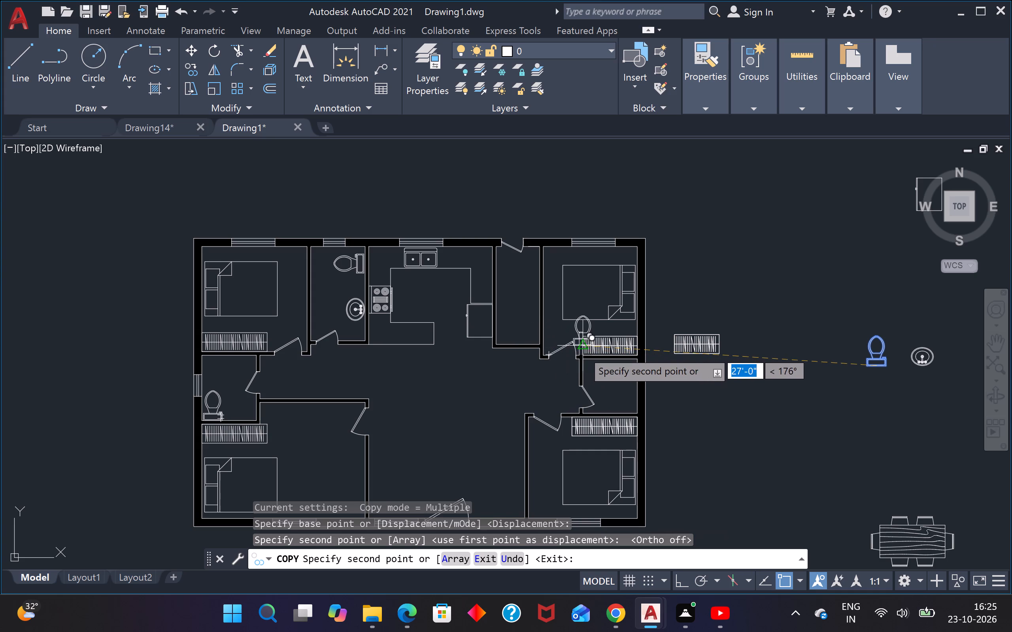
{"action": "key", "text": "Escape"}
Copy the rotated spare washbasin into the west bathroom's southeast corner, east of the toilet and near the south wall.
{"action": "left_click", "coordinate": [939, 337]}
{"action": "left_click", "coordinate": [900, 384]}
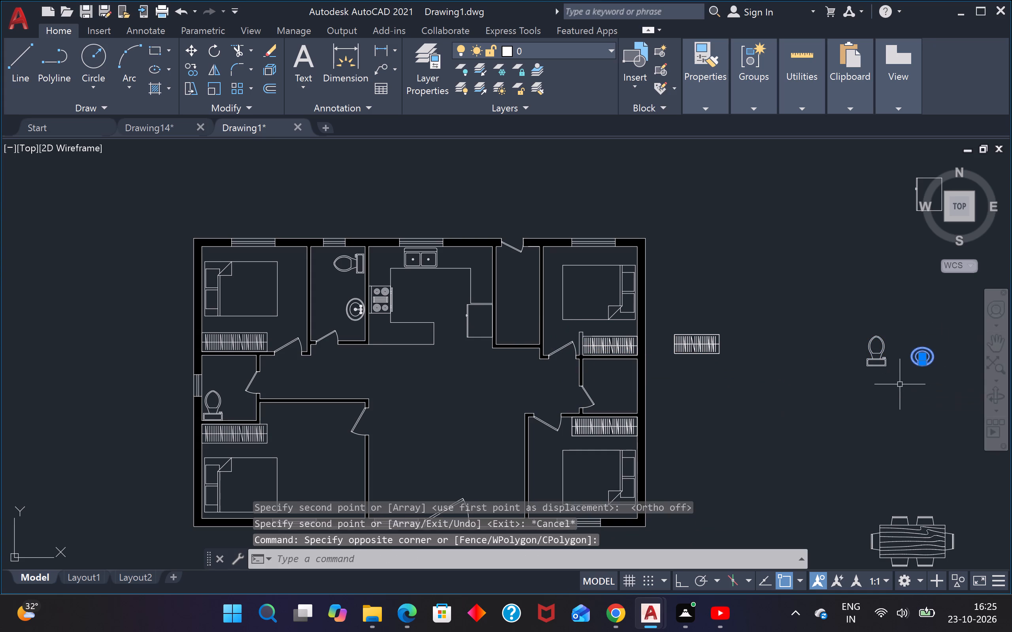
{"action": "type", "text": "co"}
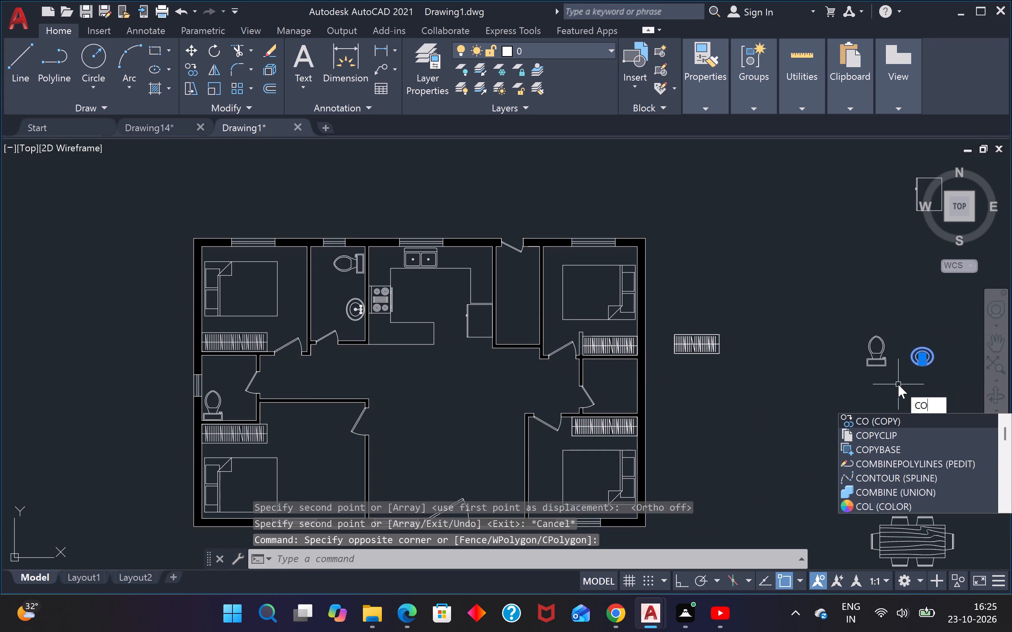
{"action": "key", "text": "Return"}
{"action": "scroll", "coordinate": [931, 358], "scroll_direction": "up", "scroll_amount": 2}
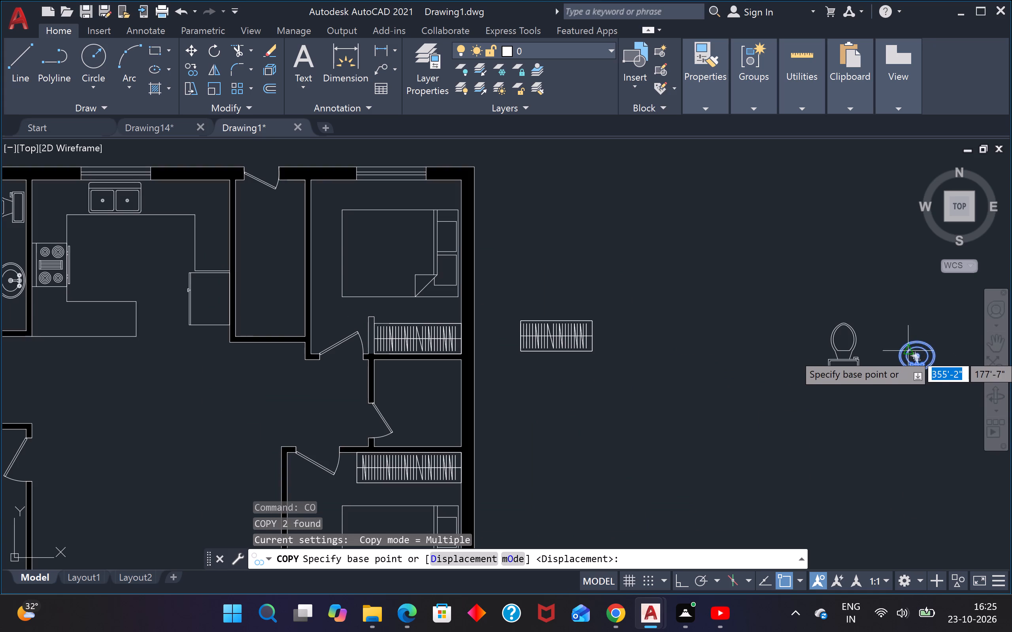
{"action": "left_click", "coordinate": [920, 355]}
{"action": "scroll", "coordinate": [928, 359], "scroll_direction": "down", "scroll_amount": 2}
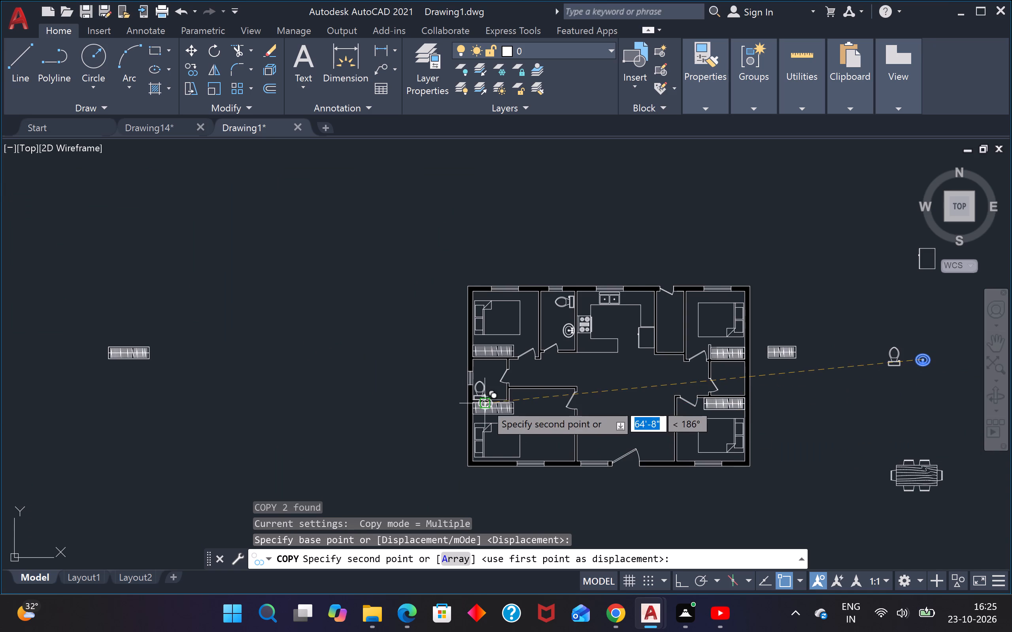
{"action": "scroll", "coordinate": [506, 389], "scroll_direction": "up", "scroll_amount": 5}
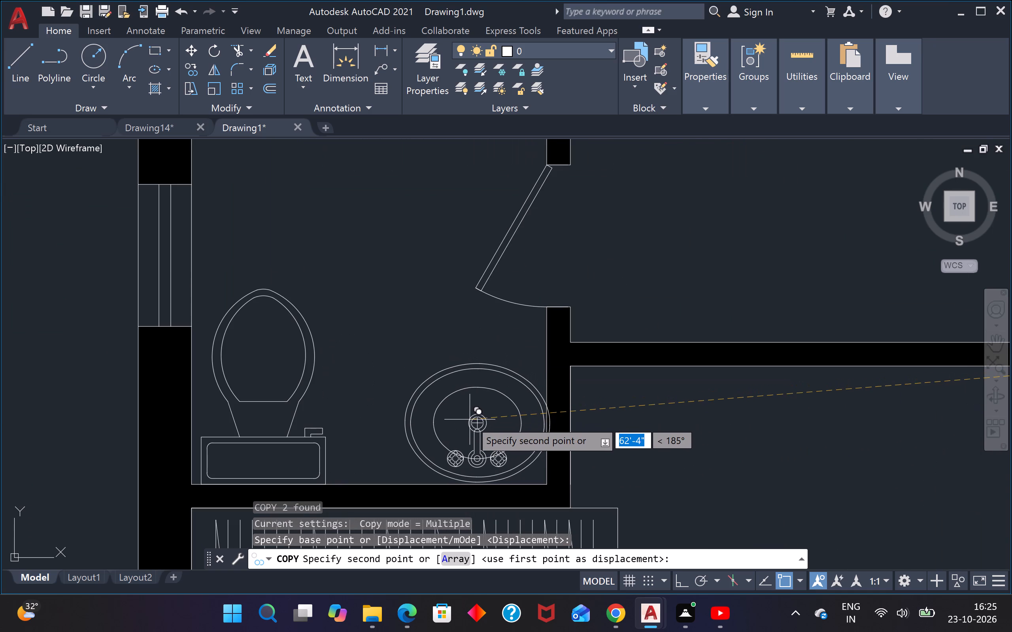
{"action": "left_click", "coordinate": [465, 418]}
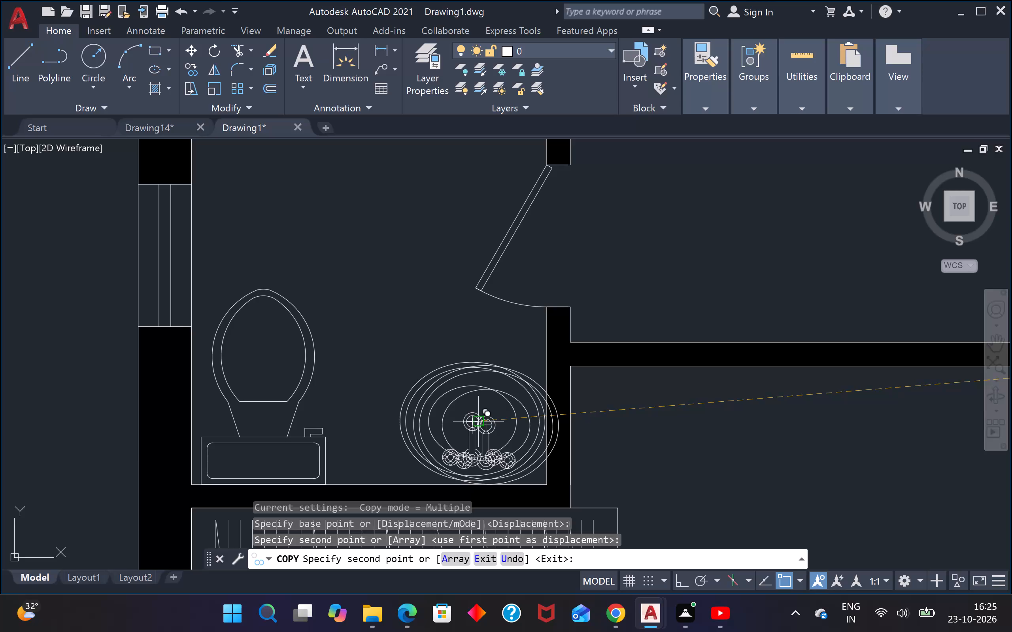
{"action": "scroll", "coordinate": [442, 431], "scroll_direction": "down", "scroll_amount": 4}
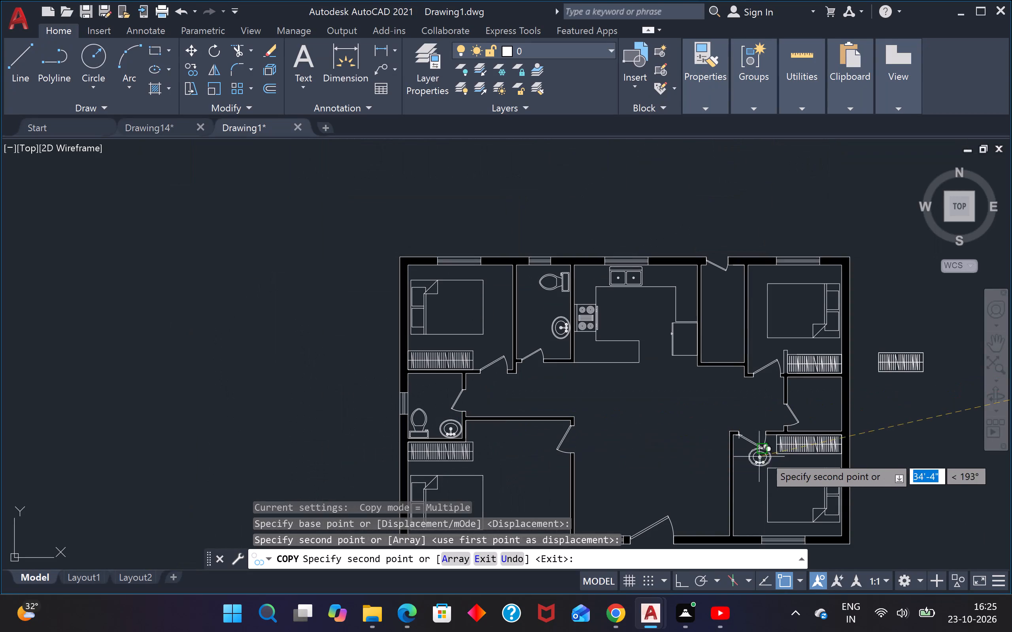
Rotate the spare toilet and washbasin together a quarter turn counterclockwise about the basin's east edge, with Ortho on.
{"action": "key", "text": "Escape"}
{"action": "scroll", "coordinate": [864, 395], "scroll_direction": "down", "scroll_amount": 3}
{"action": "middle_click_drag", "start_coordinate": [905, 378], "coordinate": [877, 375]}
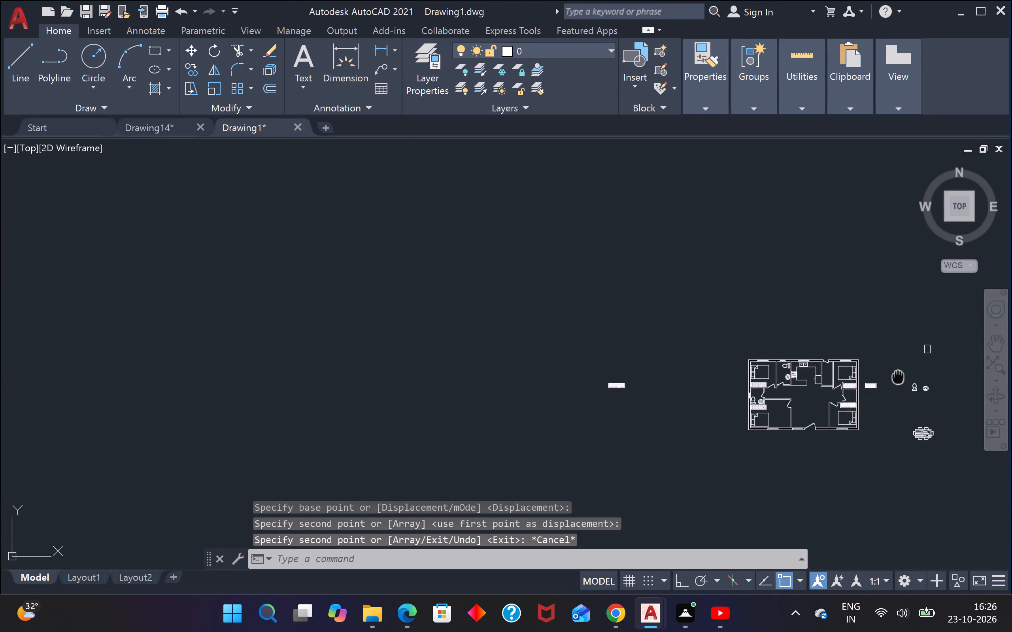
{"action": "middle_click_drag", "start_coordinate": [877, 375], "coordinate": [767, 384]}
{"action": "scroll", "coordinate": [779, 404], "scroll_direction": "up", "scroll_amount": 3}
{"action": "left_click_drag", "start_coordinate": [871, 314], "coordinate": [848, 334]}
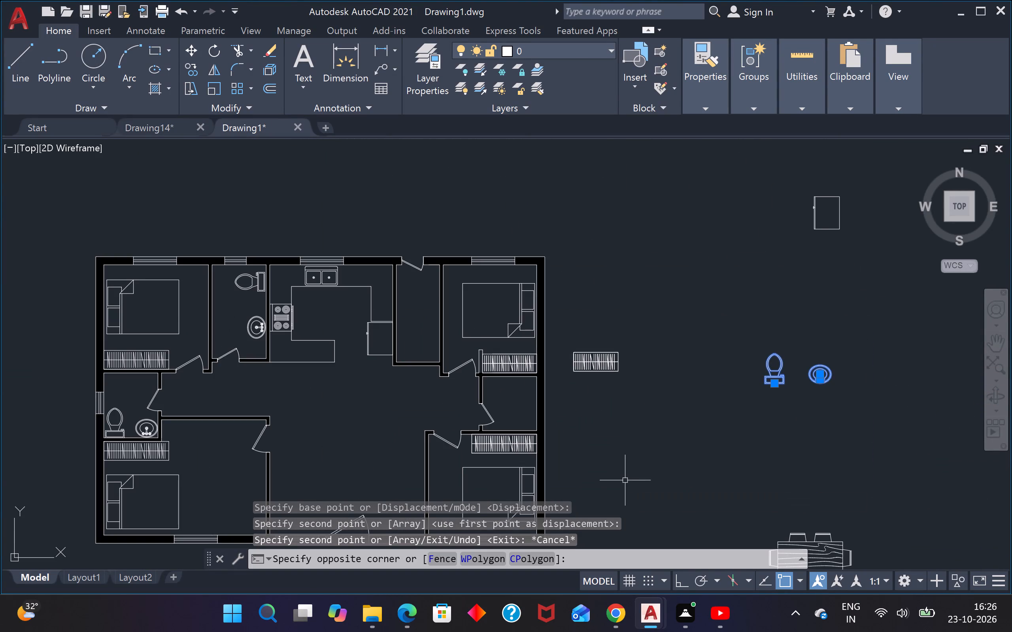
{"action": "left_click", "coordinate": [625, 480]}
{"action": "key", "text": "r"}
{"action": "key", "text": "o"}
{"action": "key", "text": "Return"}
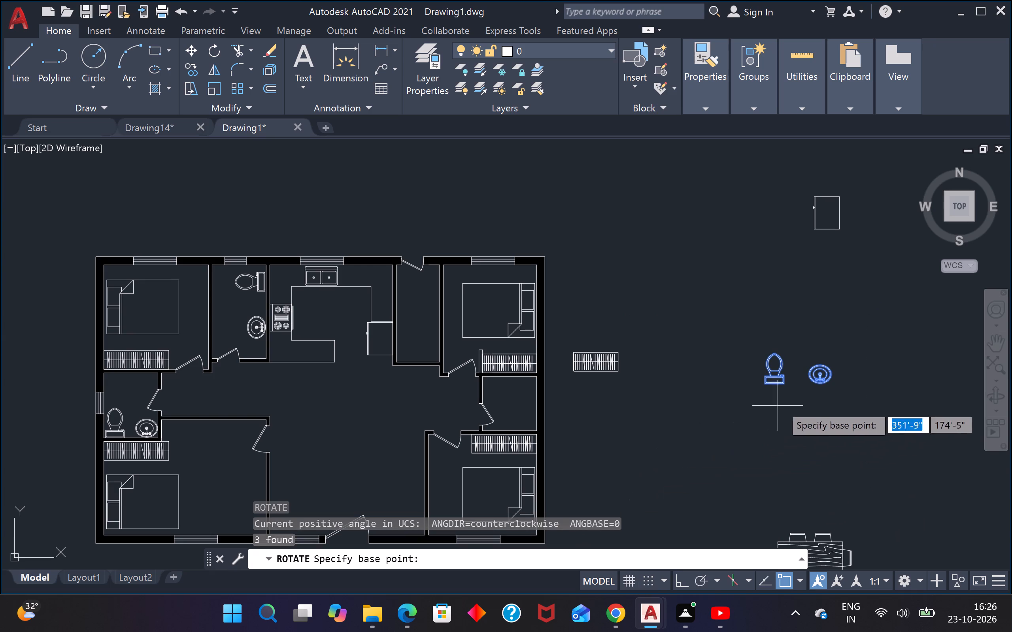
{"action": "left_click", "coordinate": [833, 375]}
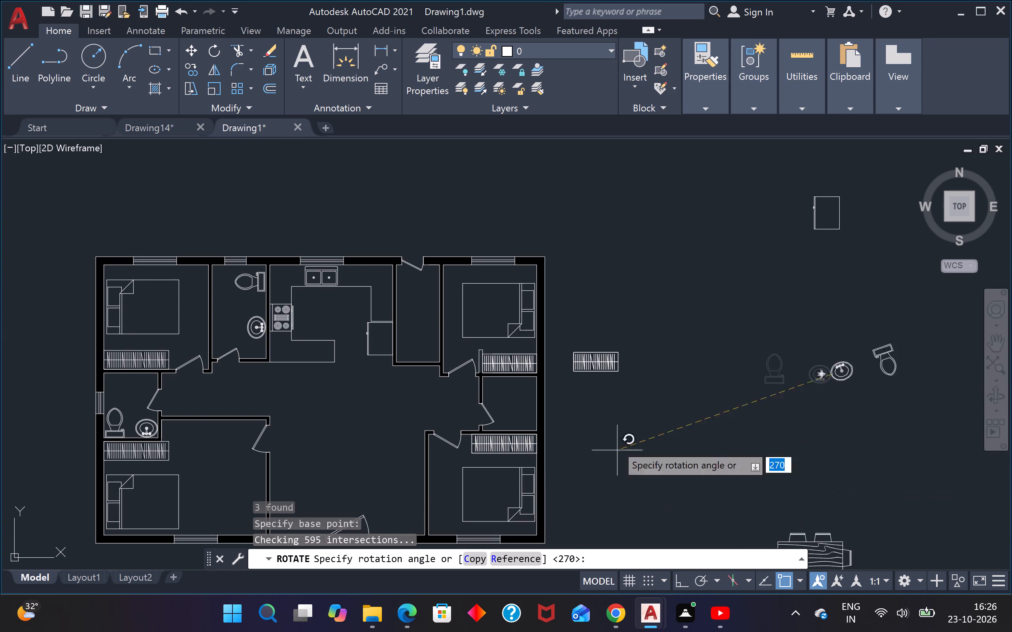
{"action": "key", "text": "F8"}
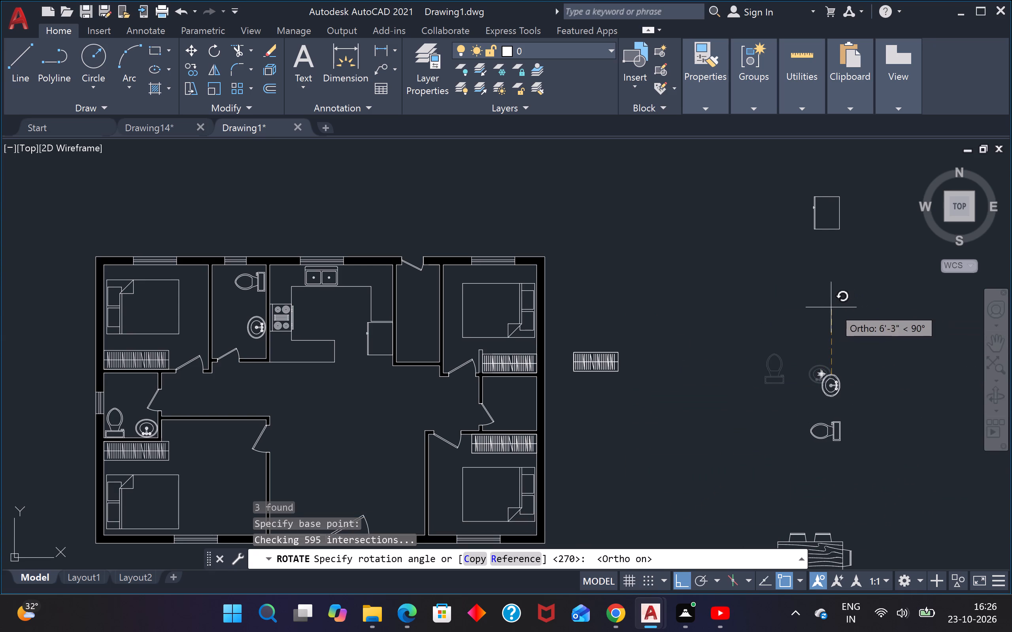
{"action": "left_click", "coordinate": [851, 303]}
{"action": "key", "text": "Escape"}
{"action": "key", "text": "Escape"}
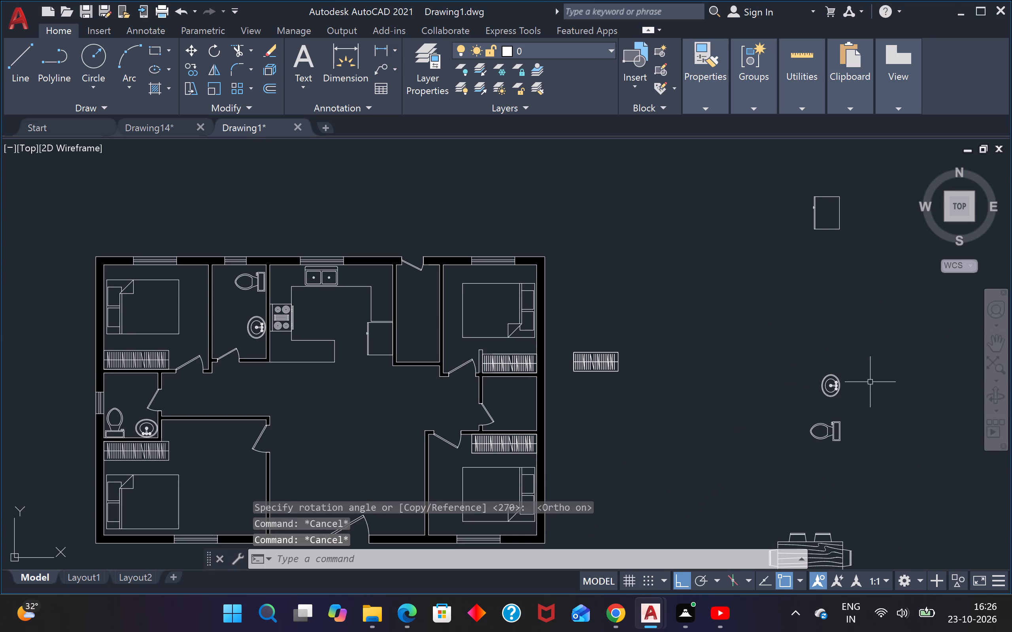
Move the rotated spare toilet into the east bathroom's northeast corner with Ortho off, tank against the east wall.
{"action": "left_click", "coordinate": [850, 427]}
{"action": "left_click", "coordinate": [818, 447]}
{"action": "key", "text": "m"}
{"action": "key", "text": "space"}
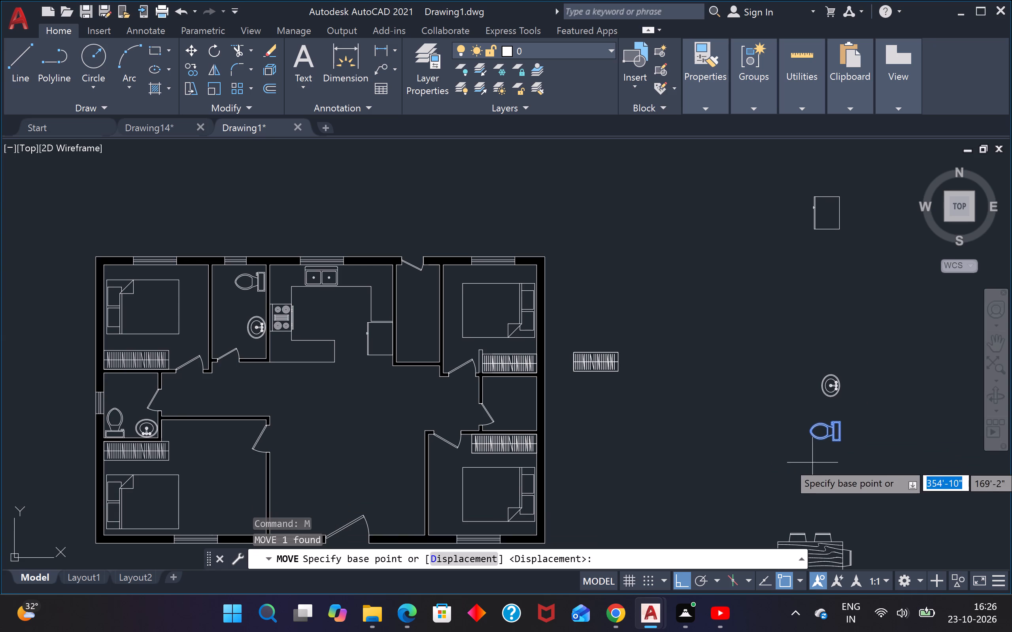
{"action": "scroll", "coordinate": [840, 436], "scroll_direction": "up", "scroll_amount": 3}
{"action": "left_click", "coordinate": [822, 407]}
{"action": "scroll", "coordinate": [823, 405], "scroll_direction": "down", "scroll_amount": 3}
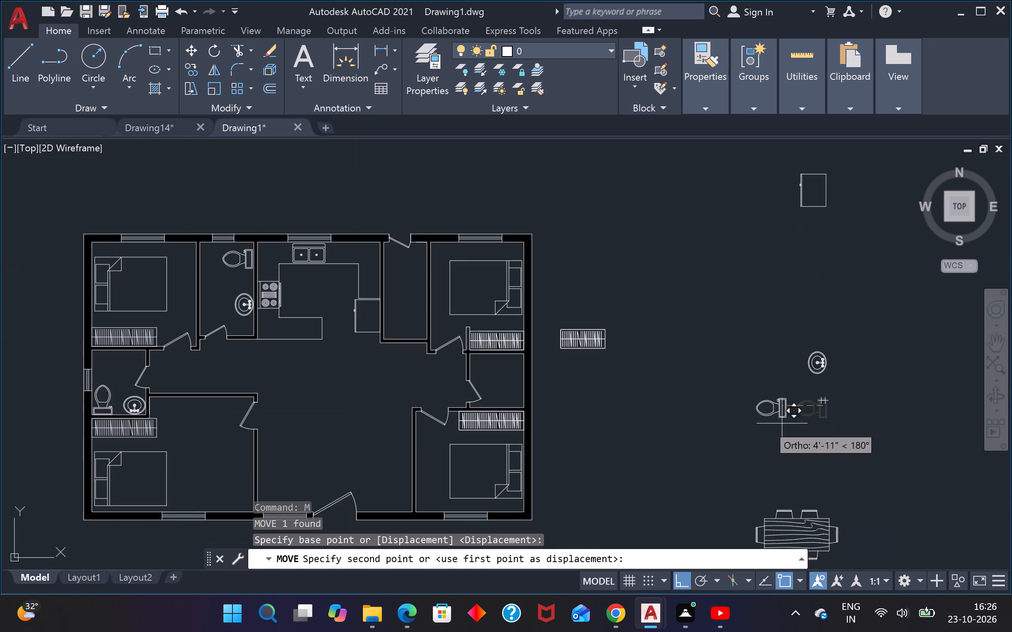
{"action": "key", "text": "F8"}
{"action": "scroll", "coordinate": [519, 420], "scroll_direction": "up", "scroll_amount": 1}
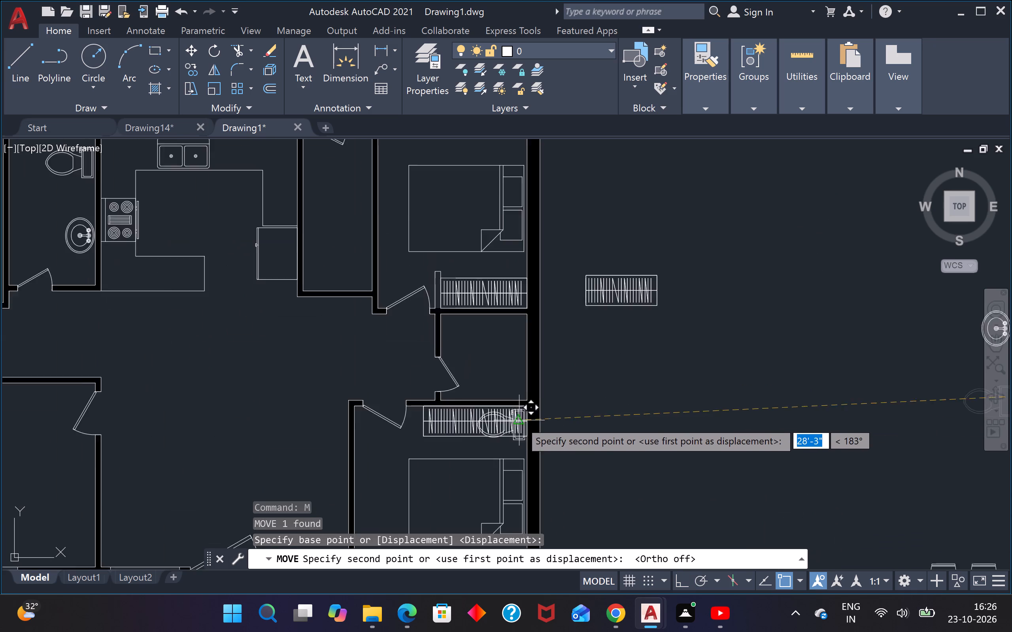
{"action": "scroll", "coordinate": [519, 419], "scroll_direction": "up", "scroll_amount": 1}
{"action": "scroll", "coordinate": [526, 282], "scroll_direction": "up", "scroll_amount": 2}
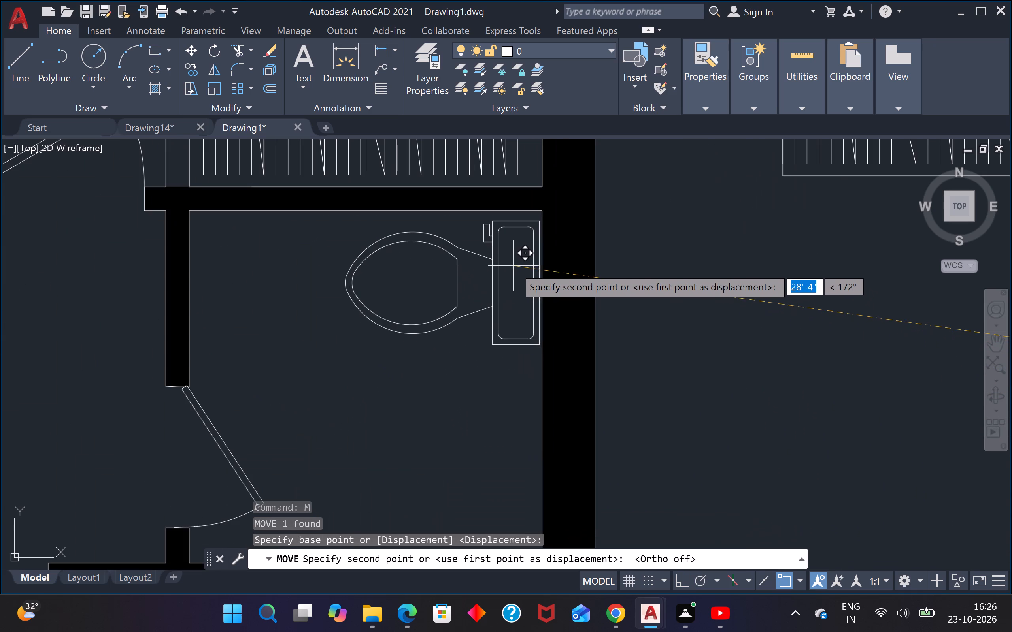
{"action": "left_click", "coordinate": [512, 258]}
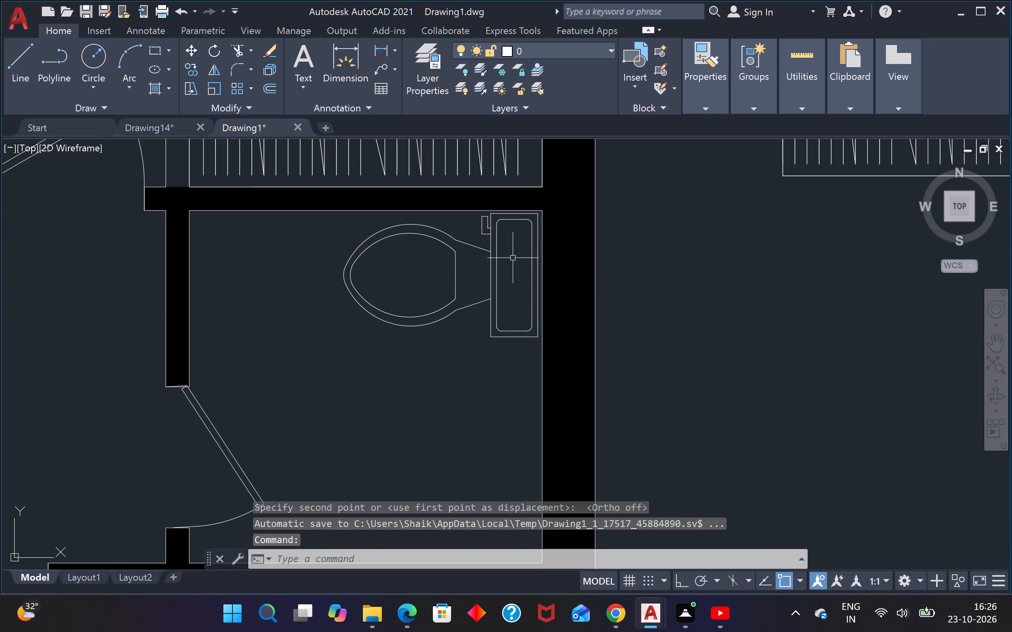
Move the spare washbasin with its faucet into the east bathroom's southeast corner, south of the toilet and against the east wall.
{"action": "scroll", "coordinate": [524, 267], "scroll_direction": "down", "scroll_amount": 3}
{"action": "scroll", "coordinate": [658, 324], "scroll_direction": "down", "scroll_amount": 2}
{"action": "left_click", "coordinate": [823, 293]}
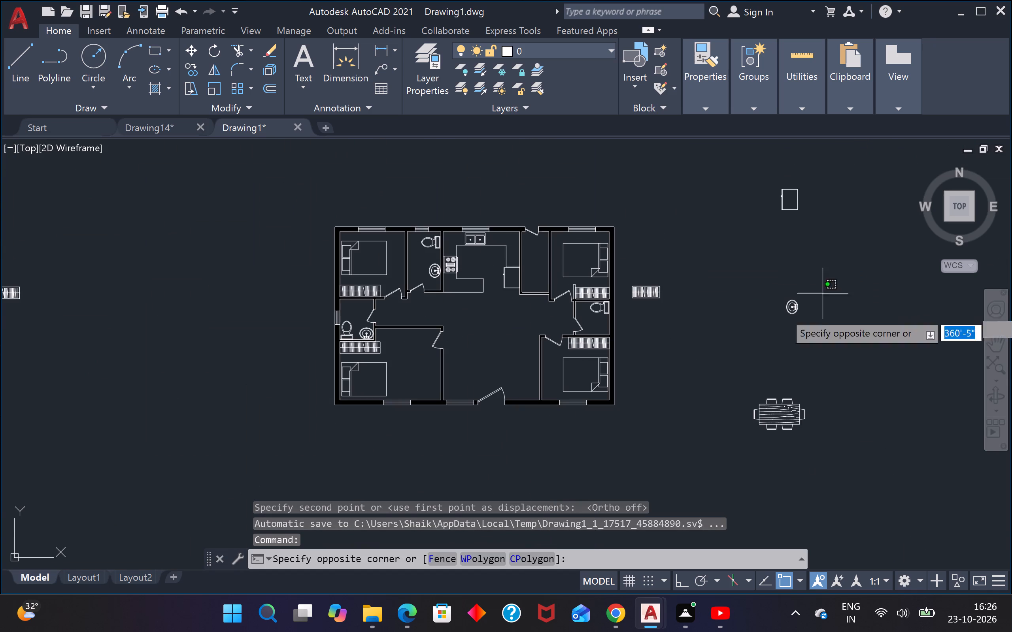
{"action": "left_click", "coordinate": [766, 338]}
{"action": "key", "text": "m"}
{"action": "key", "text": "space"}
{"action": "scroll", "coordinate": [790, 308], "scroll_direction": "up", "scroll_amount": 6}
{"action": "left_click", "coordinate": [799, 306]}
{"action": "scroll", "coordinate": [799, 308], "scroll_direction": "down", "scroll_amount": 3}
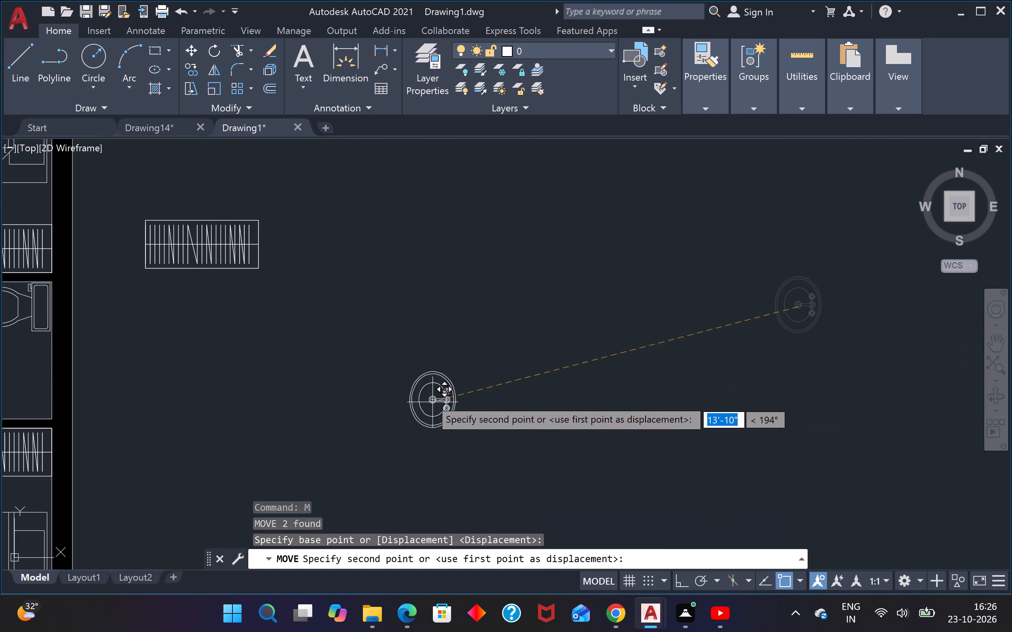
{"action": "scroll", "coordinate": [427, 385], "scroll_direction": "down", "scroll_amount": 2}
{"action": "scroll", "coordinate": [270, 388], "scroll_direction": "up", "scroll_amount": 3}
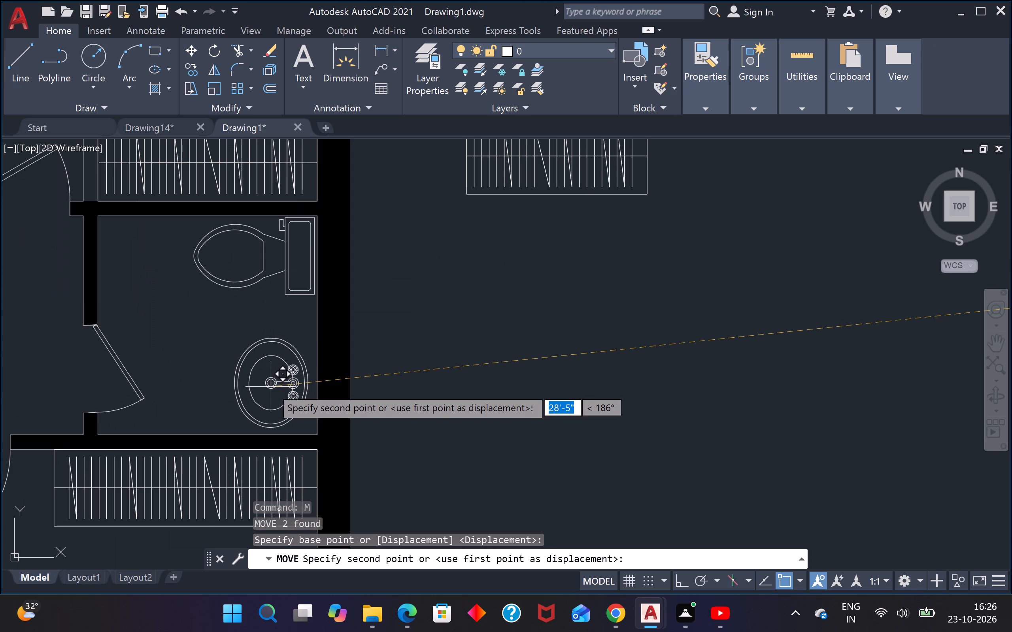
{"action": "scroll", "coordinate": [275, 393], "scroll_direction": "up", "scroll_amount": 2}
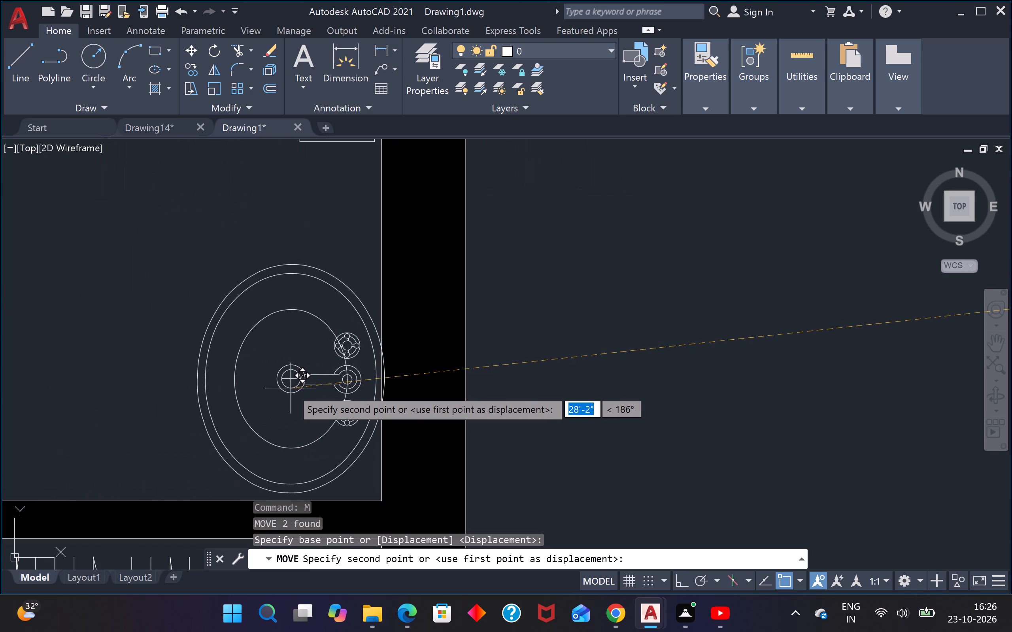
{"action": "left_click", "coordinate": [287, 388]}
{"action": "scroll", "coordinate": [289, 389], "scroll_direction": "down", "scroll_amount": 3}
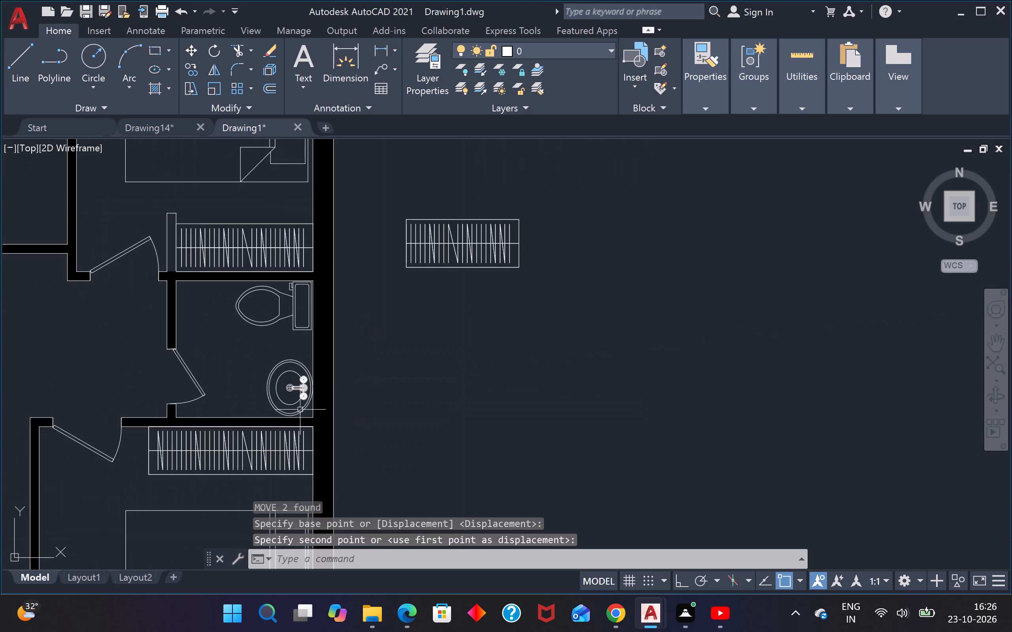
Erase the leftover wardrobe just outside the plan's east wall.
{"action": "scroll", "coordinate": [358, 382], "scroll_direction": "down", "scroll_amount": 3}
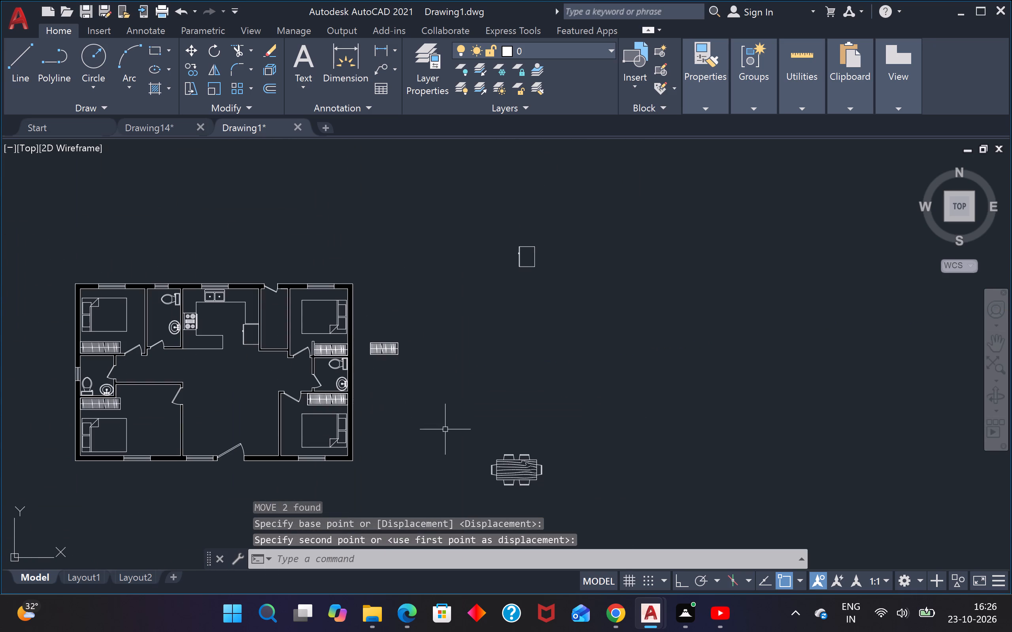
{"action": "scroll", "coordinate": [402, 362], "scroll_direction": "up", "scroll_amount": 3}
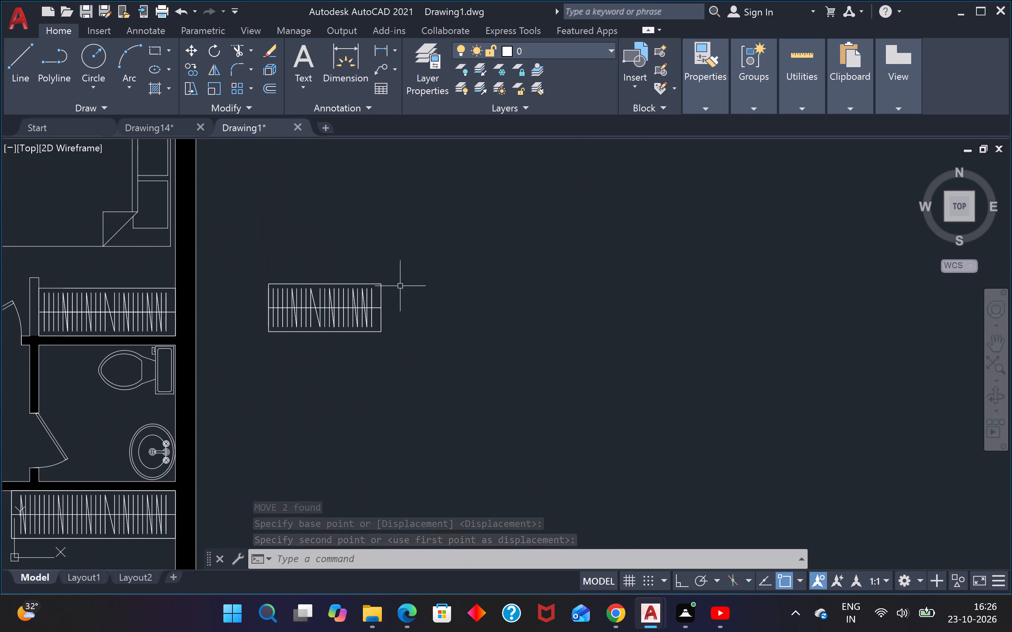
{"action": "left_click", "coordinate": [414, 246]}
{"action": "left_click", "coordinate": [253, 462]}
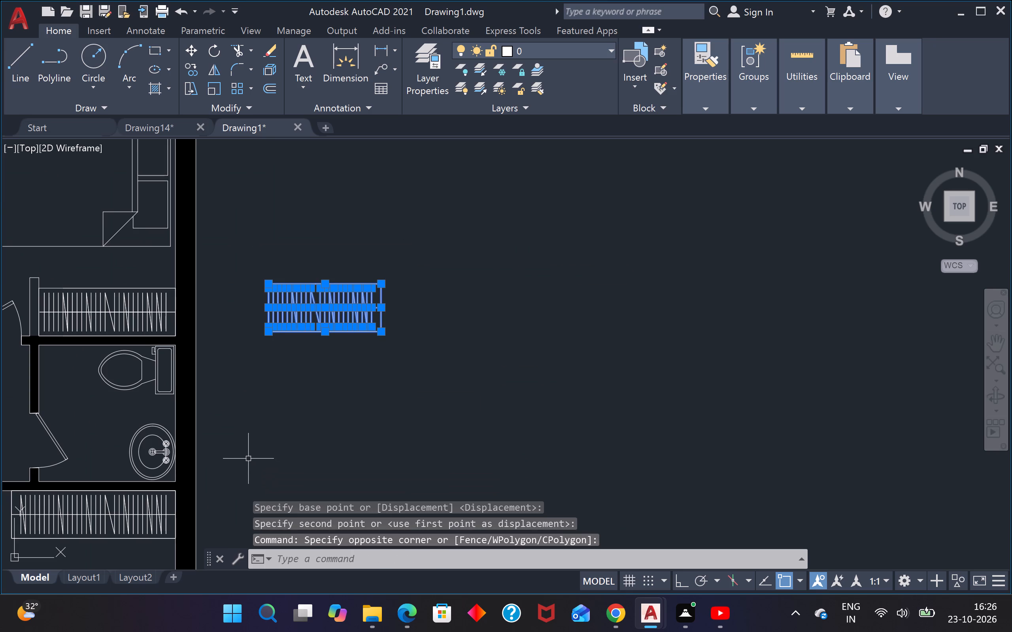
{"action": "key", "text": "Delete"}
Erase the spare refrigerator block outside the plan to the northeast.
{"action": "scroll", "coordinate": [371, 408], "scroll_direction": "down", "scroll_amount": 5}
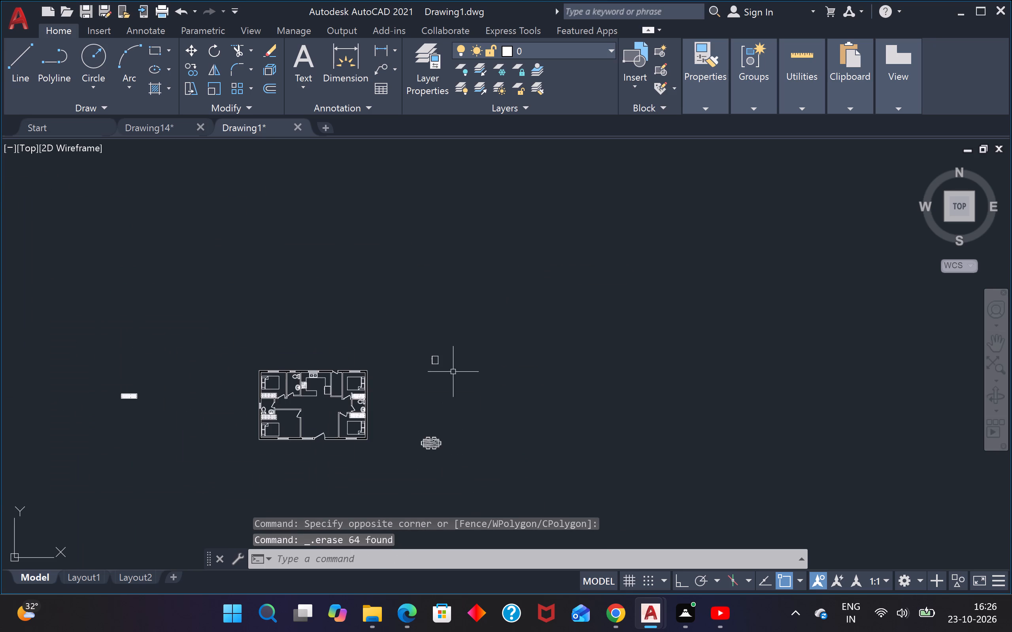
{"action": "scroll", "coordinate": [452, 358], "scroll_direction": "up", "scroll_amount": 2}
{"action": "left_click", "coordinate": [443, 335]}
{"action": "left_click", "coordinate": [363, 436]}
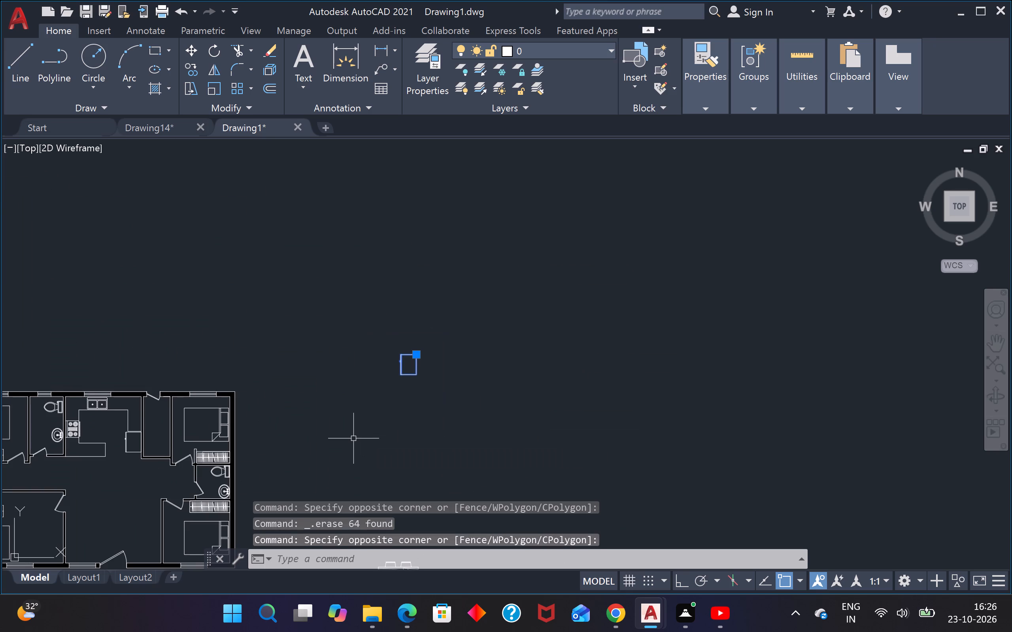
{"action": "key", "text": "Delete"}
Erase the leftover wardrobe far outside the plan on its west side.
{"action": "scroll", "coordinate": [417, 401], "scroll_direction": "down", "scroll_amount": 3}
{"action": "middle_click_drag", "start_coordinate": [361, 463], "coordinate": [434, 428]}
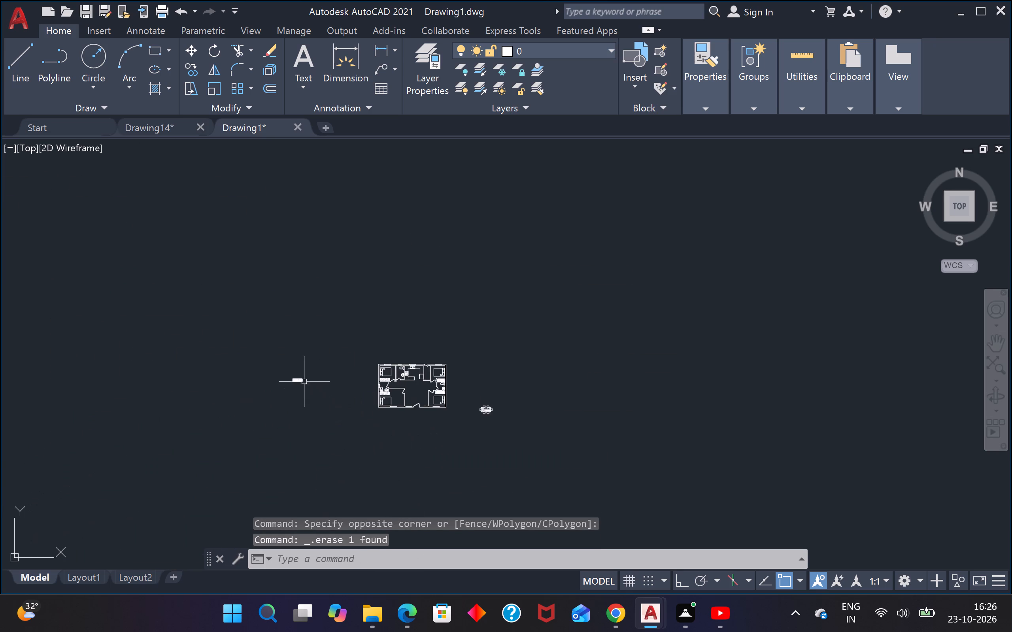
{"action": "scroll", "coordinate": [301, 376], "scroll_direction": "up", "scroll_amount": 3}
{"action": "left_click_drag", "start_coordinate": [354, 342], "coordinate": [351, 349]}
{"action": "left_click", "coordinate": [215, 449]}
{"action": "key", "text": "Delete"}
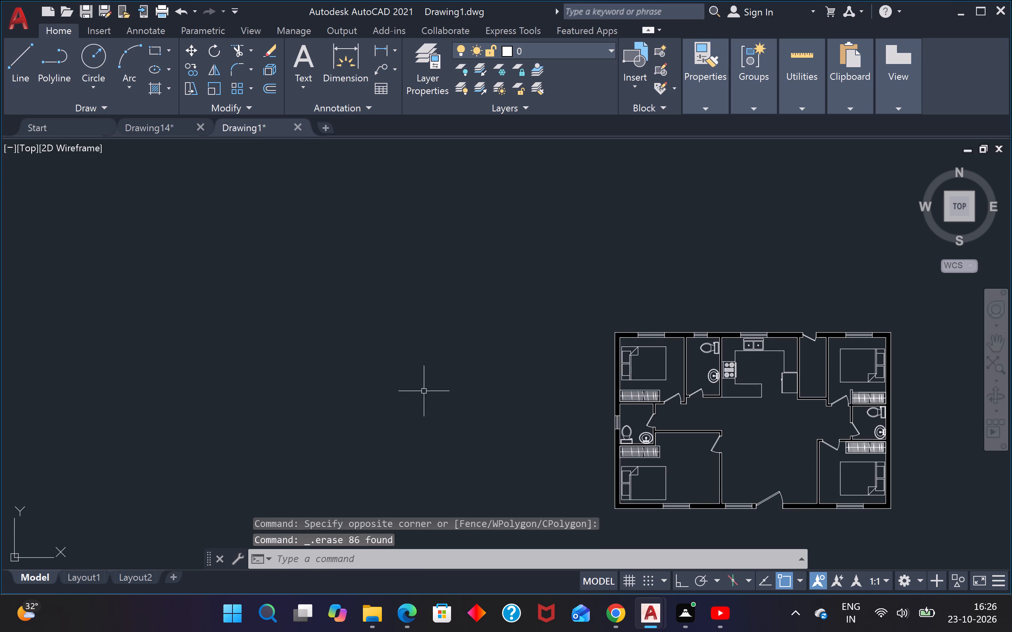
Open the "Dining Set - 36 x 72 in." block, southeast of the plan, in the Block Editor.
{"action": "scroll", "coordinate": [536, 369], "scroll_direction": "down", "scroll_amount": 2}
{"action": "scroll", "coordinate": [661, 397], "scroll_direction": "up", "scroll_amount": 1}
{"action": "scroll", "coordinate": [789, 454], "scroll_direction": "up", "scroll_amount": 3}
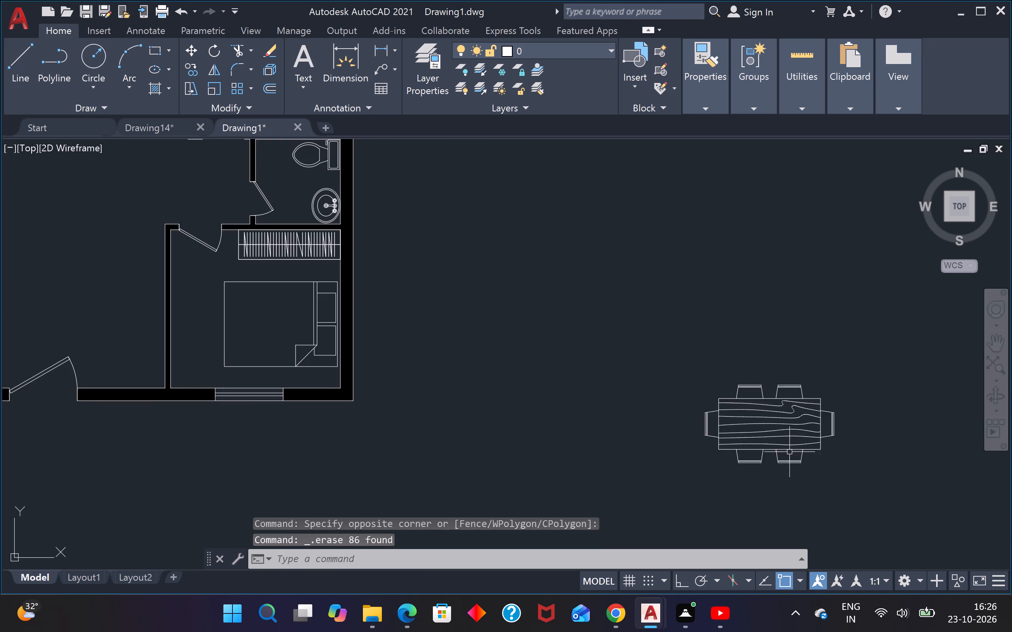
{"action": "double_click", "coordinate": [785, 434]}
{"action": "key", "text": "Escape"}
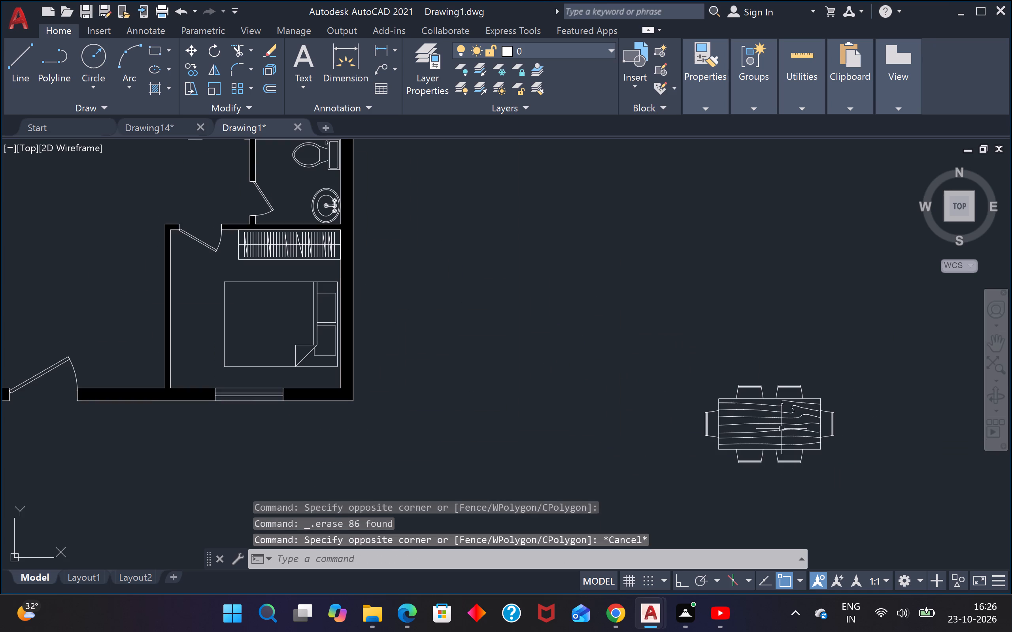
{"action": "left_click", "coordinate": [782, 428]}
{"action": "double_click", "coordinate": [782, 429]}
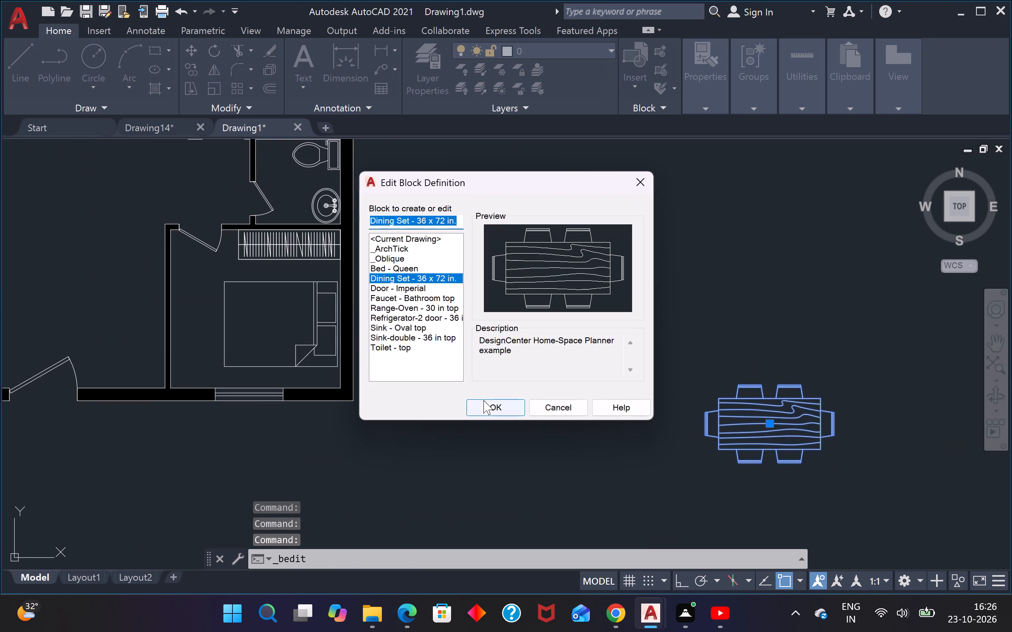
{"action": "left_click", "coordinate": [484, 400]}
Erase all the wood-grain curves from the dining table's top, keeping the table outline and chairs.
{"action": "left_click", "coordinate": [503, 275]}
{"action": "left_click", "coordinate": [470, 297]}
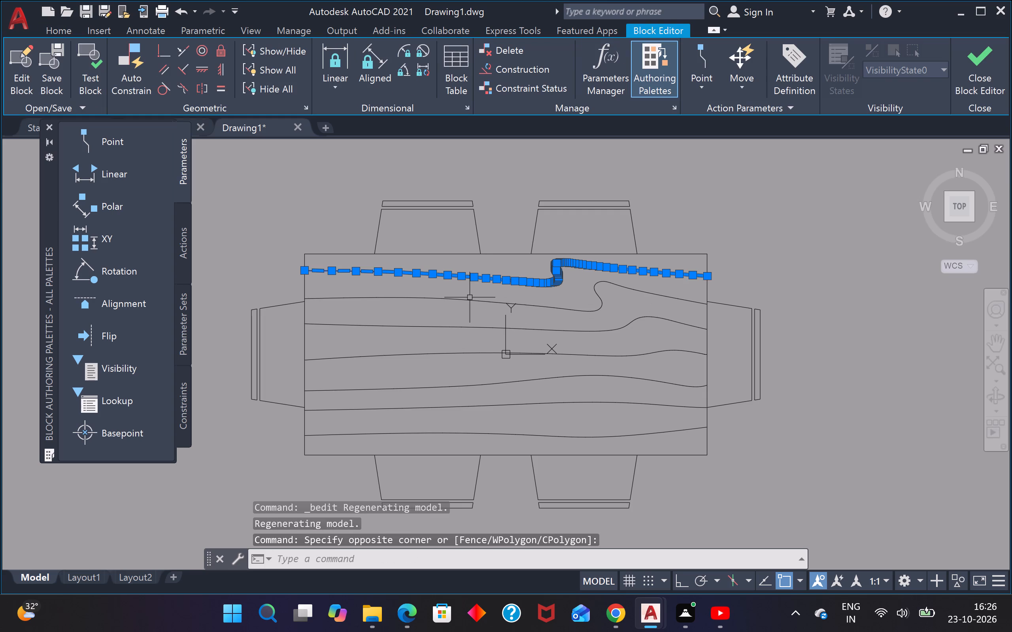
{"action": "key", "text": "Delete"}
{"action": "left_click", "coordinate": [468, 290]}
{"action": "left_click", "coordinate": [444, 307]}
{"action": "key", "text": "Delete"}
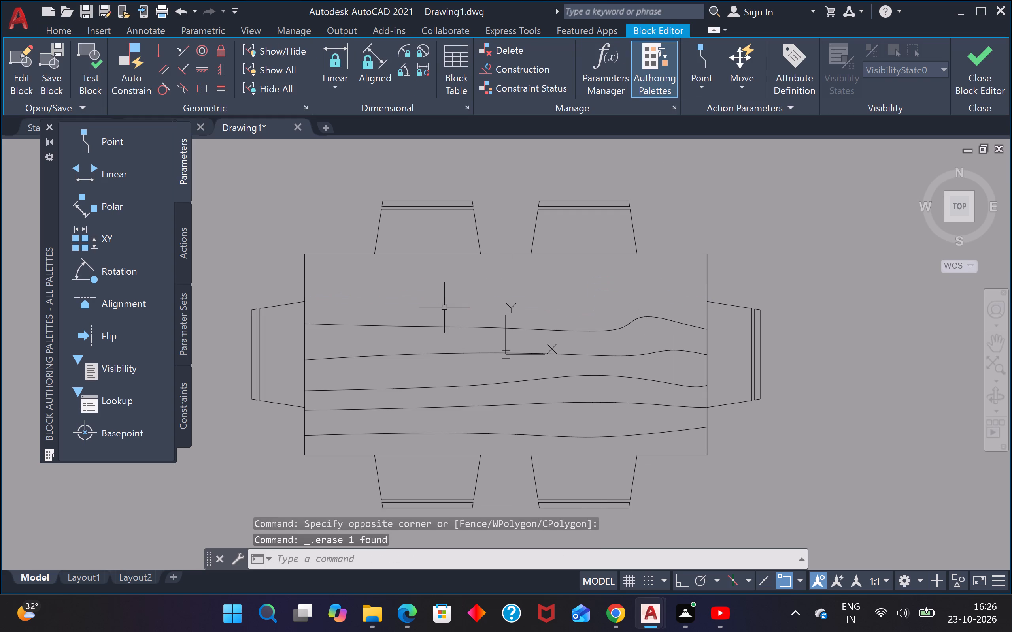
{"action": "left_click", "coordinate": [458, 305]}
{"action": "left_click_drag", "start_coordinate": [444, 322], "coordinate": [442, 327]}
{"action": "left_click_drag", "start_coordinate": [479, 297], "coordinate": [476, 304]}
{"action": "left_click", "coordinate": [447, 349]}
{"action": "key", "text": "Delete"}
{"action": "left_click", "coordinate": [462, 337]}
{"action": "left_click", "coordinate": [432, 391]}
{"action": "key", "text": "Delete"}
{"action": "left_click_drag", "start_coordinate": [459, 368], "coordinate": [458, 372]}
{"action": "left_click_drag", "start_coordinate": [432, 433], "coordinate": [436, 433]}
{"action": "key", "text": "Delete"}
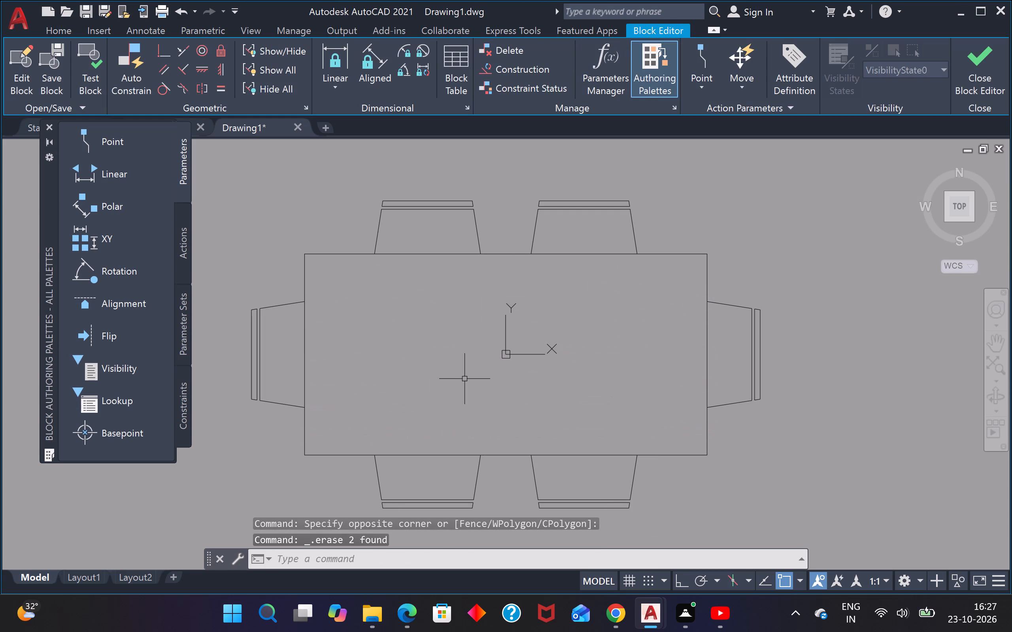
Fillet the northwest corner of the dining table's outline with a 3" radius.
{"action": "scroll", "coordinate": [467, 372], "scroll_direction": "down", "scroll_amount": 2}
{"action": "type", "text": "f"}
{"action": "key", "text": "space"}
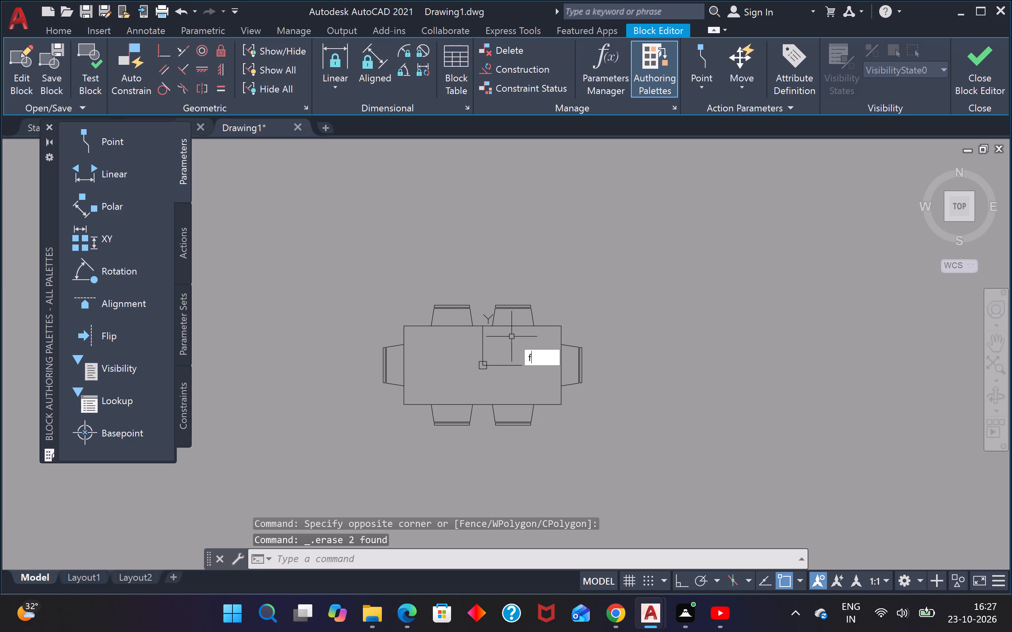
{"action": "key", "text": "r"}
{"action": "key", "text": "space"}
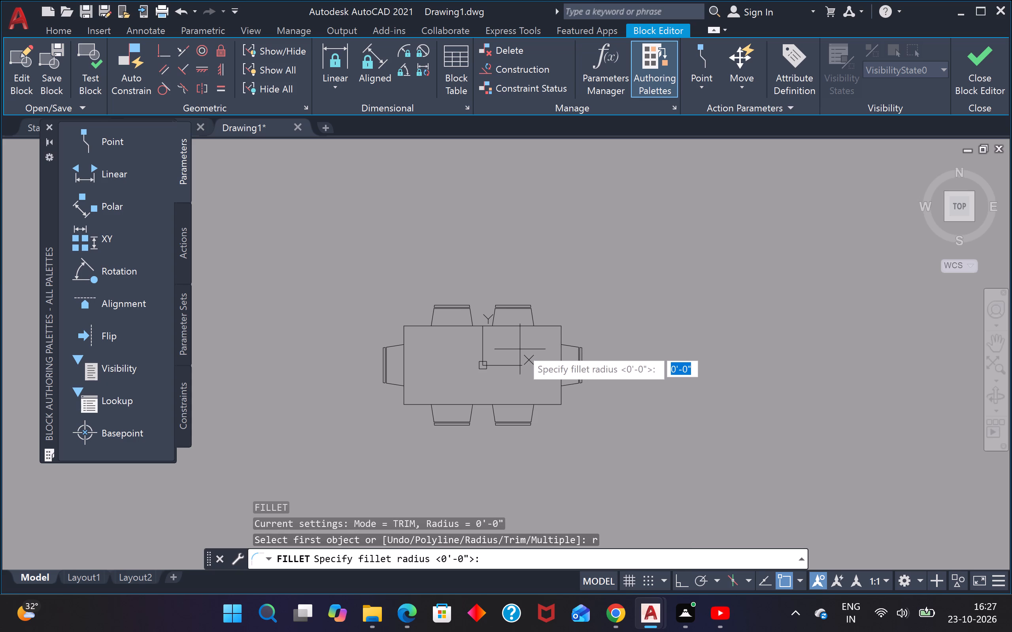
{"action": "key", "text": "3"}
{"action": "key", "text": "shift+quotedbl"}
{"action": "key", "text": "Return"}
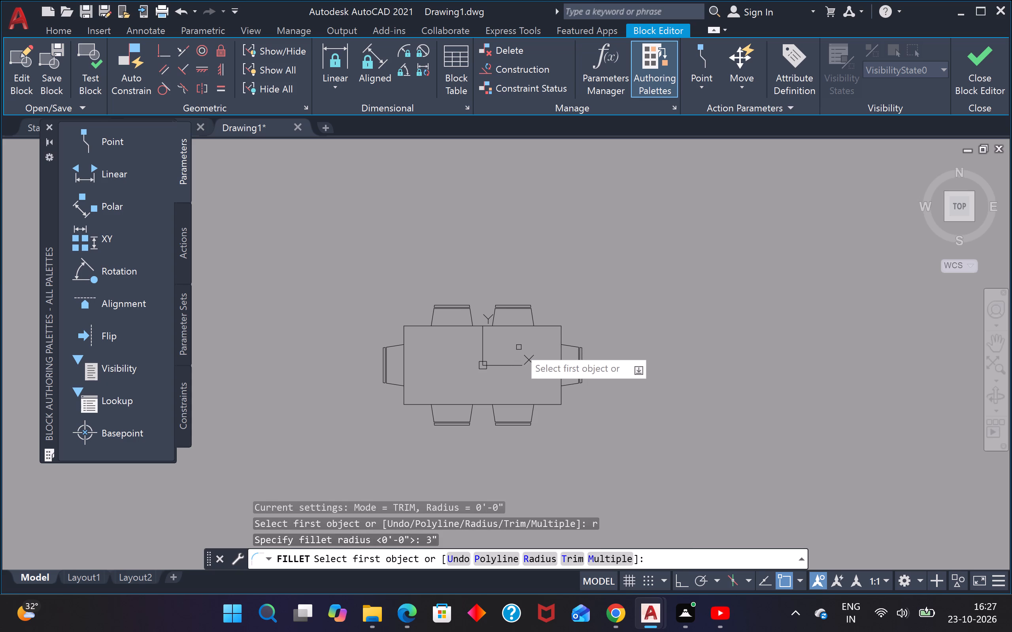
{"action": "scroll", "coordinate": [396, 333], "scroll_direction": "up", "scroll_amount": 3}
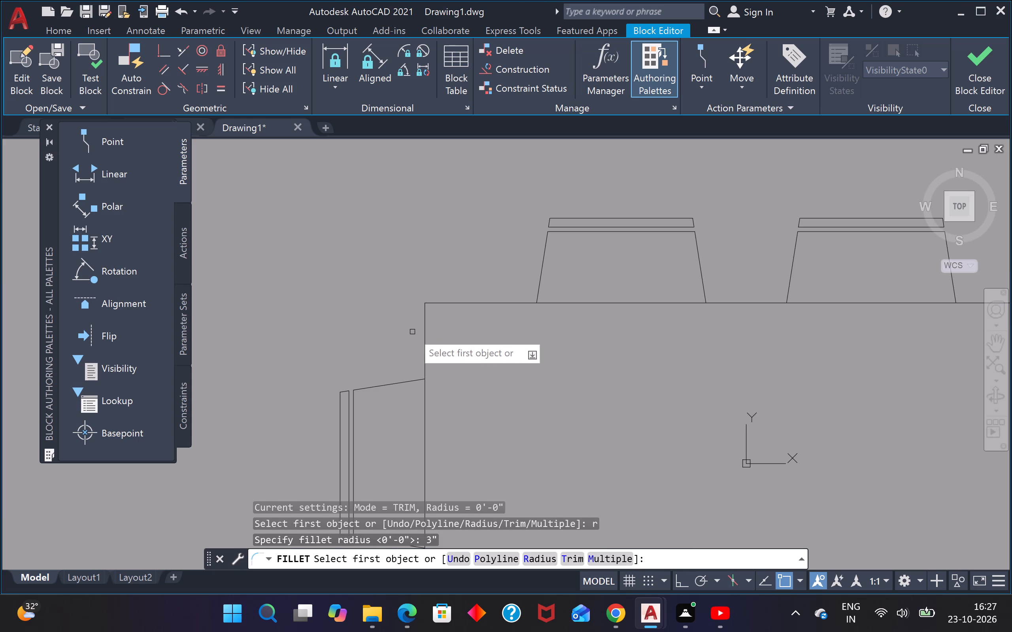
{"action": "left_click", "coordinate": [425, 332]}
{"action": "left_click", "coordinate": [452, 302]}
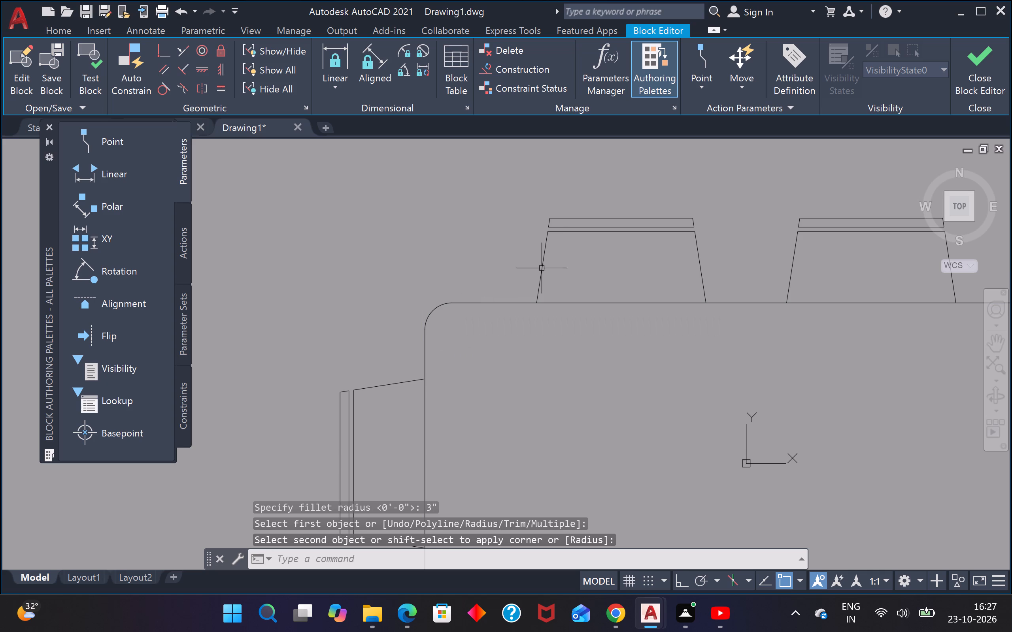
Fillet both outer backrest corners of the western chair on the table's north side with a 3" radius, joining seat sides to backrest.
{"action": "key", "text": "space"}
{"action": "left_click", "coordinate": [546, 248]}
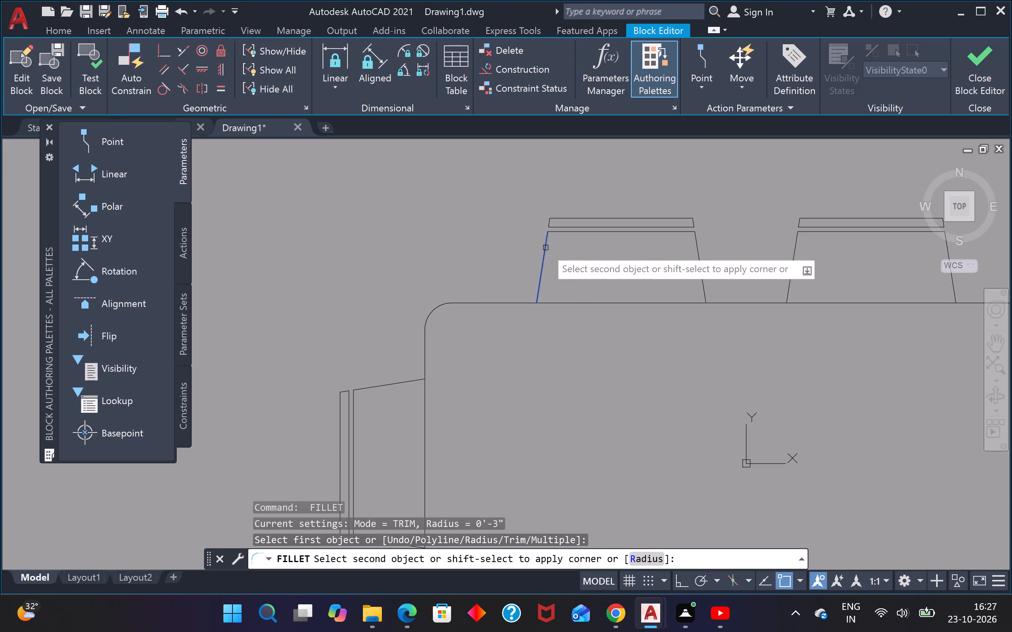
{"action": "left_click", "coordinate": [577, 217]}
{"action": "key", "text": "space"}
{"action": "left_click", "coordinate": [704, 284]}
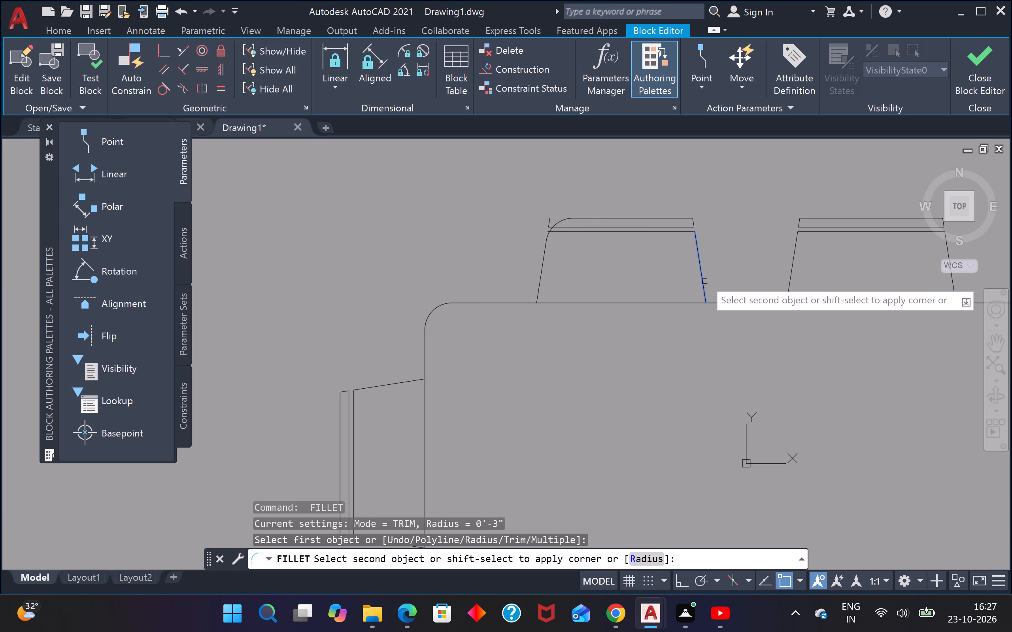
{"action": "left_click", "coordinate": [679, 220]}
Fillet the eastern chair on the table's north side the same way, rounding both outer backrest corners at 3" radius.
{"action": "scroll", "coordinate": [685, 228], "scroll_direction": "down", "scroll_amount": 3}
{"action": "scroll", "coordinate": [711, 239], "scroll_direction": "up", "scroll_amount": 3}
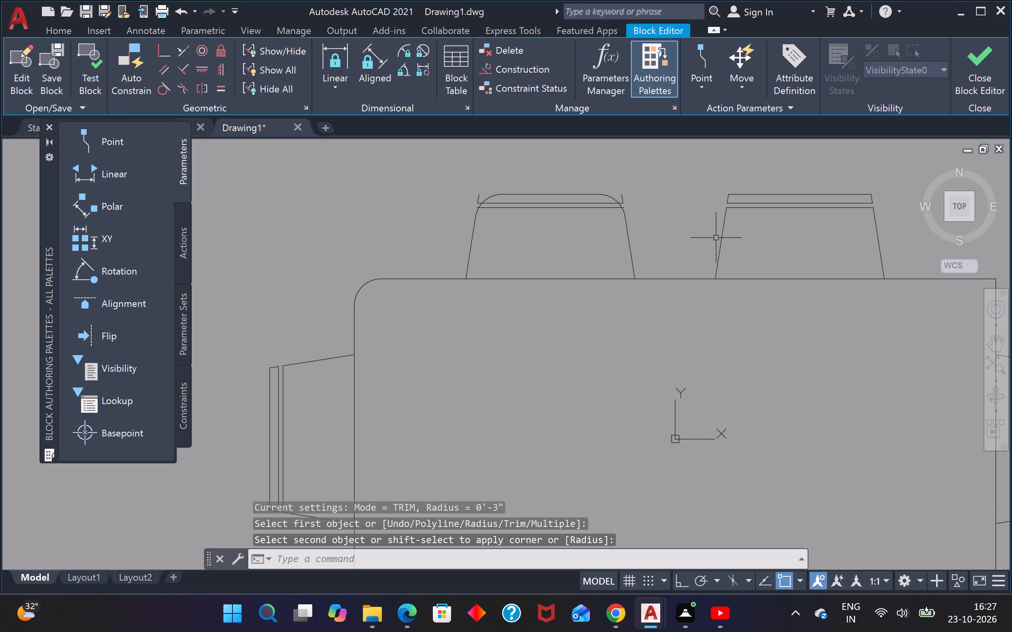
{"action": "key", "text": "space"}
{"action": "left_click", "coordinate": [724, 233]}
{"action": "left_click", "coordinate": [793, 193]}
{"action": "scroll", "coordinate": [788, 201], "scroll_direction": "down", "scroll_amount": 1}
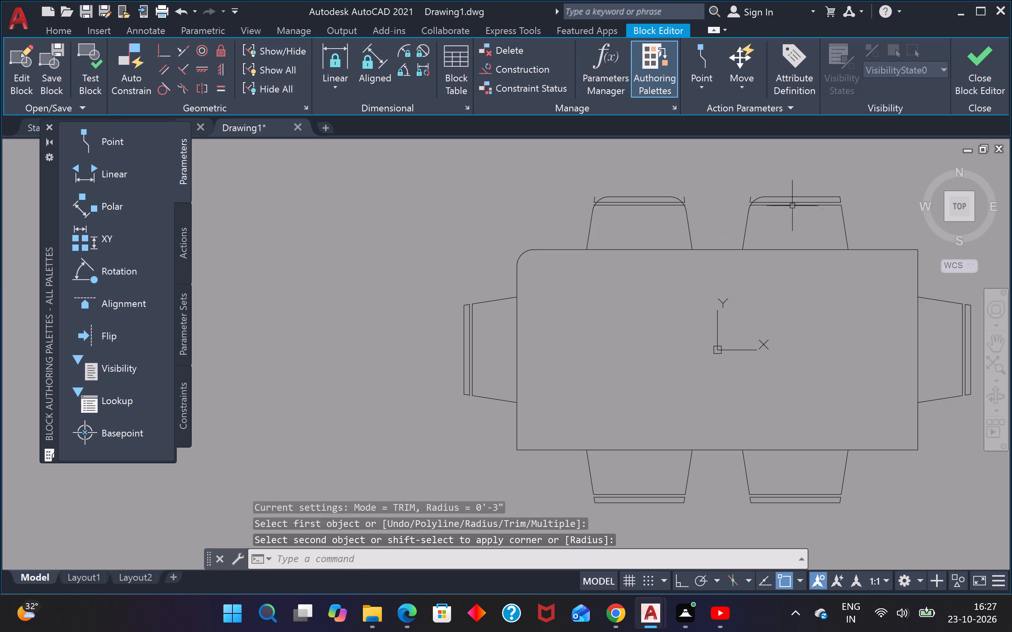
{"action": "middle_click_drag", "start_coordinate": [841, 218], "coordinate": [621, 271]}
{"action": "scroll", "coordinate": [641, 278], "scroll_direction": "up", "scroll_amount": 3}
{"action": "key", "text": "space"}
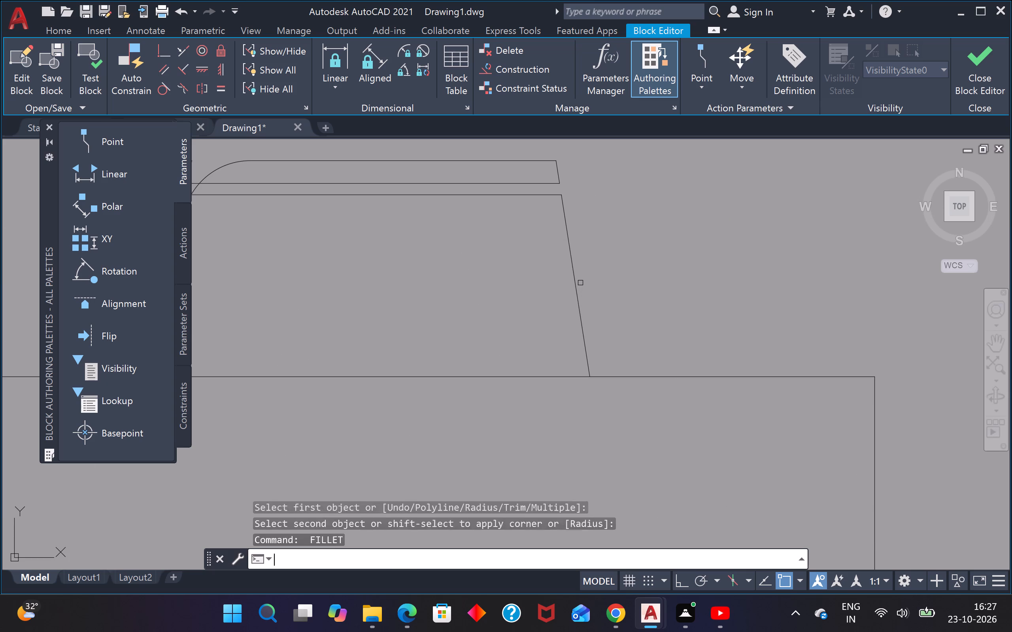
{"action": "left_click", "coordinate": [572, 284]}
{"action": "left_click_drag", "start_coordinate": [574, 282], "coordinate": [574, 277]}
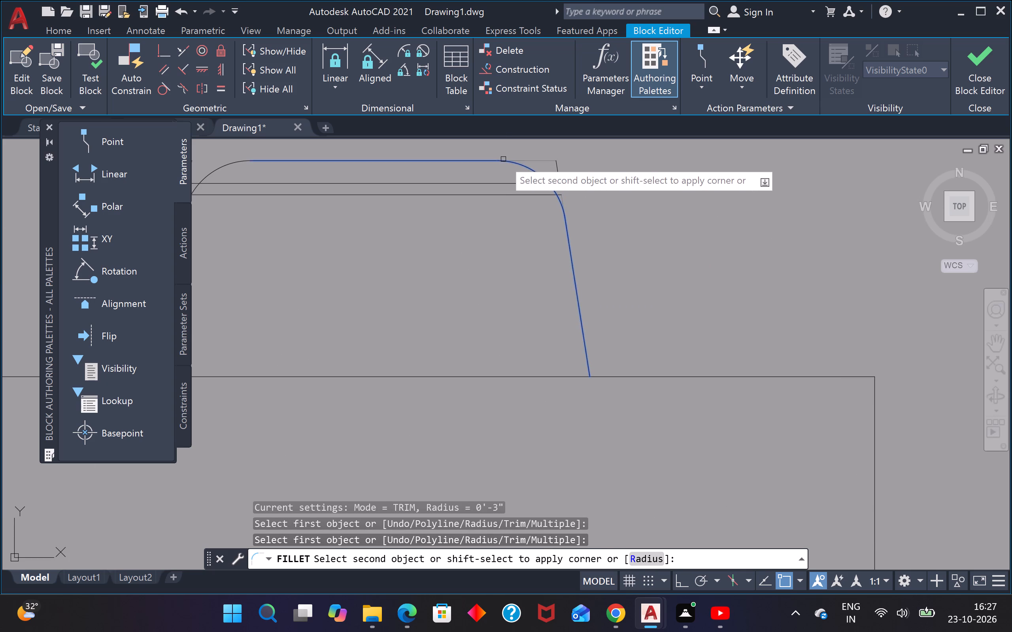
{"action": "left_click", "coordinate": [503, 158]}
Fillet both side lines of the chair at the table's east end to its outer backrest line with a 3" radius.
{"action": "scroll", "coordinate": [538, 186], "scroll_direction": "down", "scroll_amount": 3}
{"action": "key", "text": "space"}
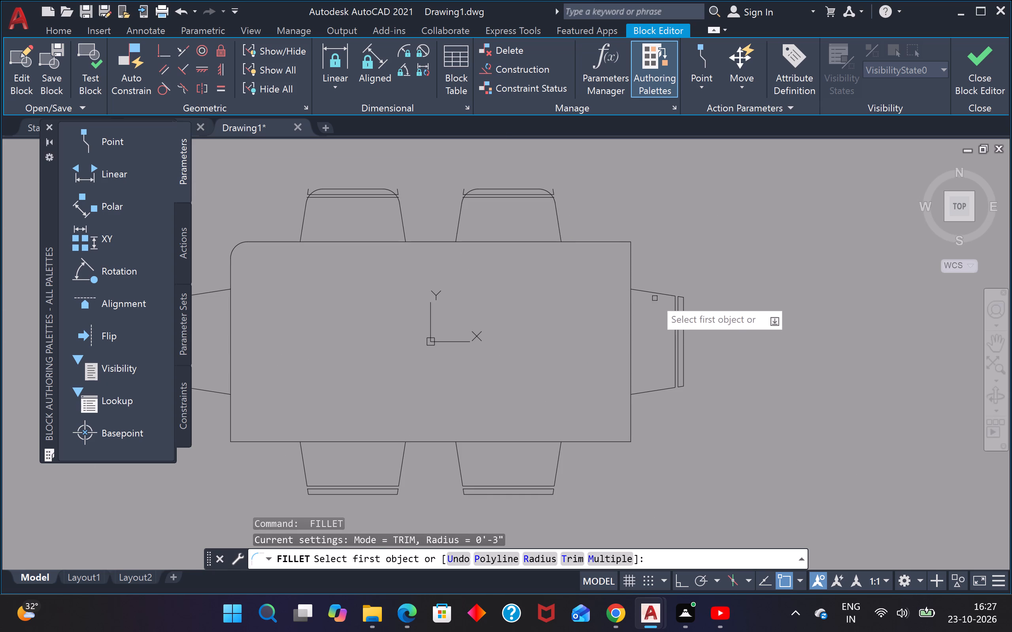
{"action": "left_click", "coordinate": [654, 295]}
{"action": "left_click", "coordinate": [682, 323]}
{"action": "key", "text": "space"}
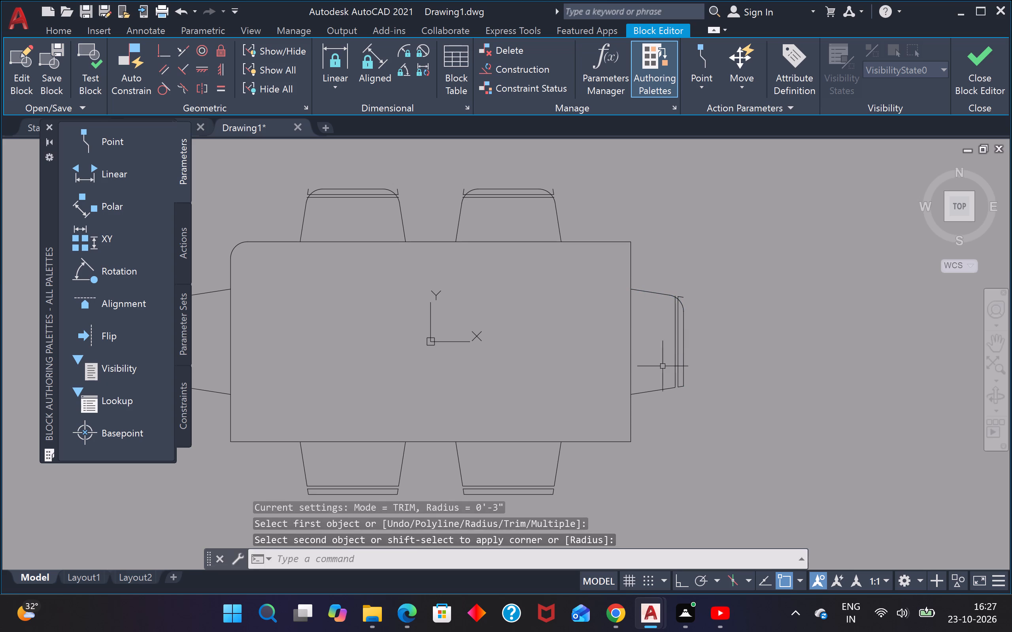
{"action": "left_click", "coordinate": [652, 393]}
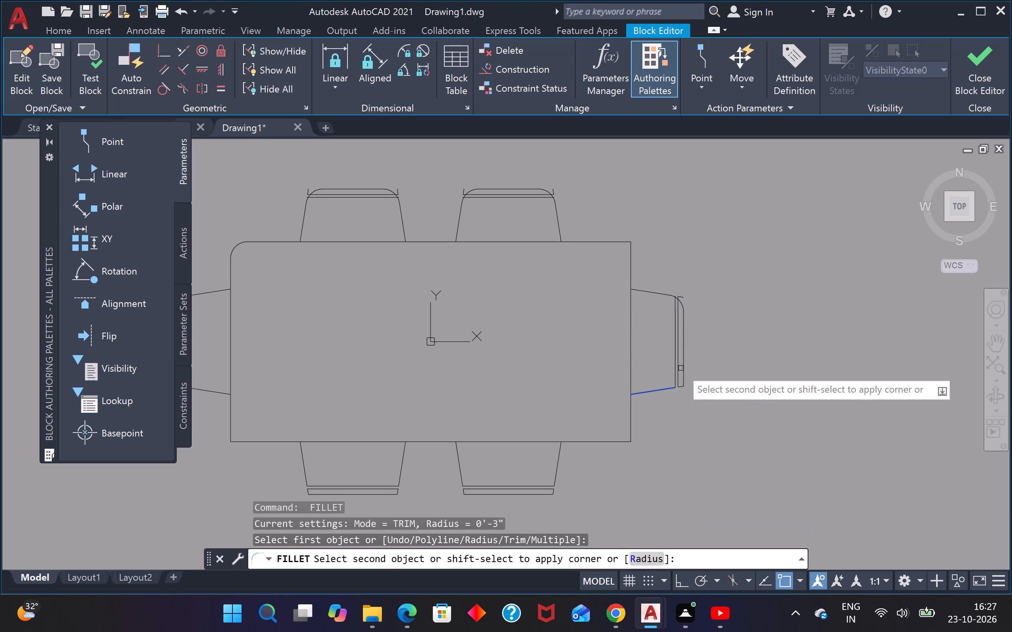
{"action": "left_click", "coordinate": [682, 367]}
Fillet both outer backrest corners of the eastern chair on the table's south side with a 3" radius.
{"action": "key", "text": "space"}
{"action": "scroll", "coordinate": [580, 410], "scroll_direction": "down", "scroll_amount": 2}
{"action": "scroll", "coordinate": [563, 445], "scroll_direction": "up", "scroll_amount": 3}
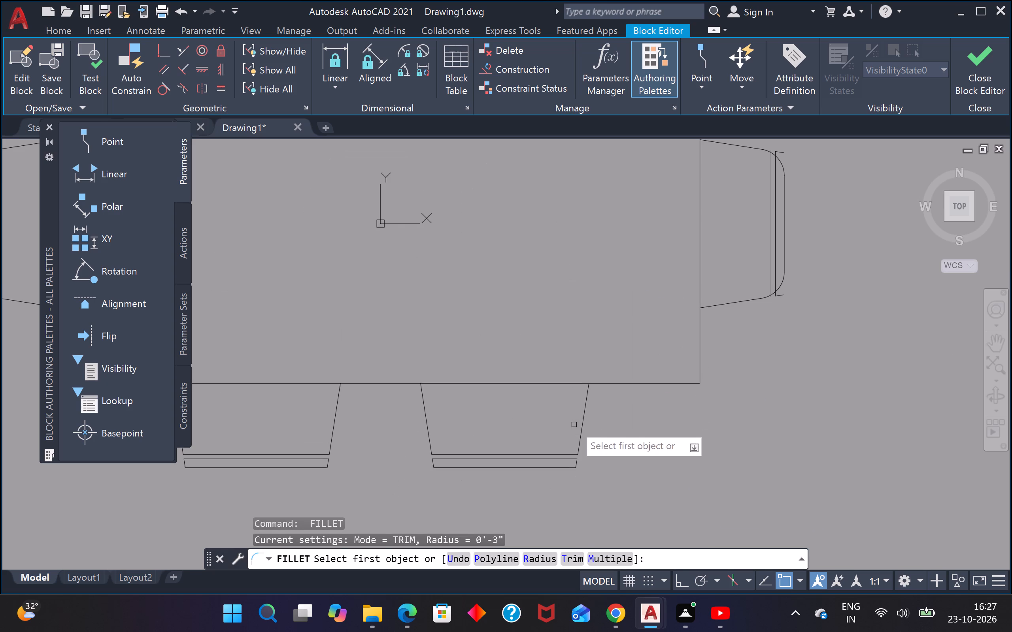
{"action": "left_click", "coordinate": [579, 419]}
{"action": "left_click", "coordinate": [580, 439]}
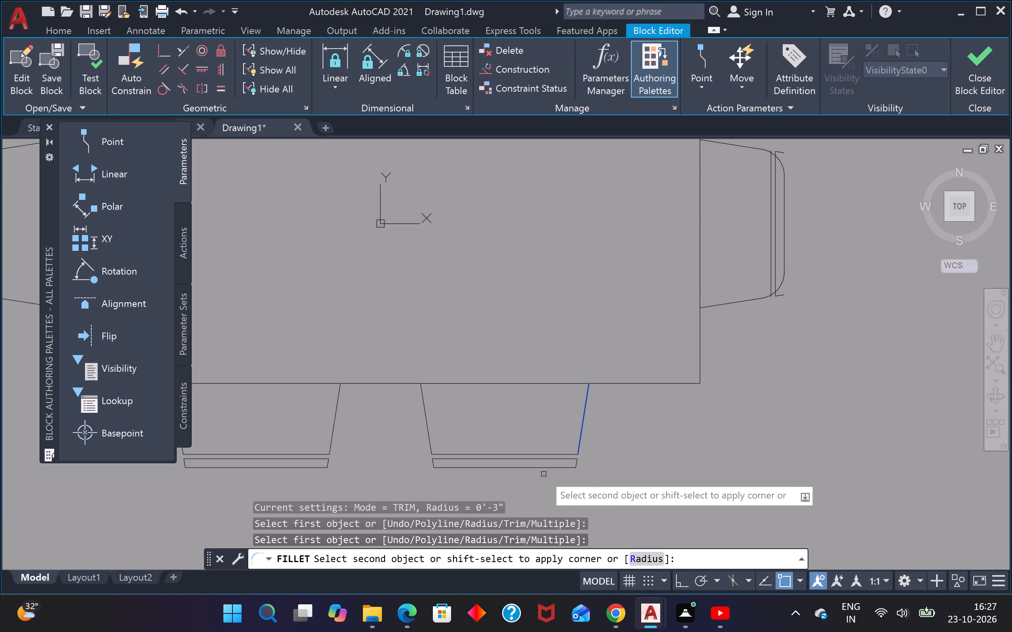
{"action": "left_click", "coordinate": [544, 468]}
{"action": "key", "text": "space"}
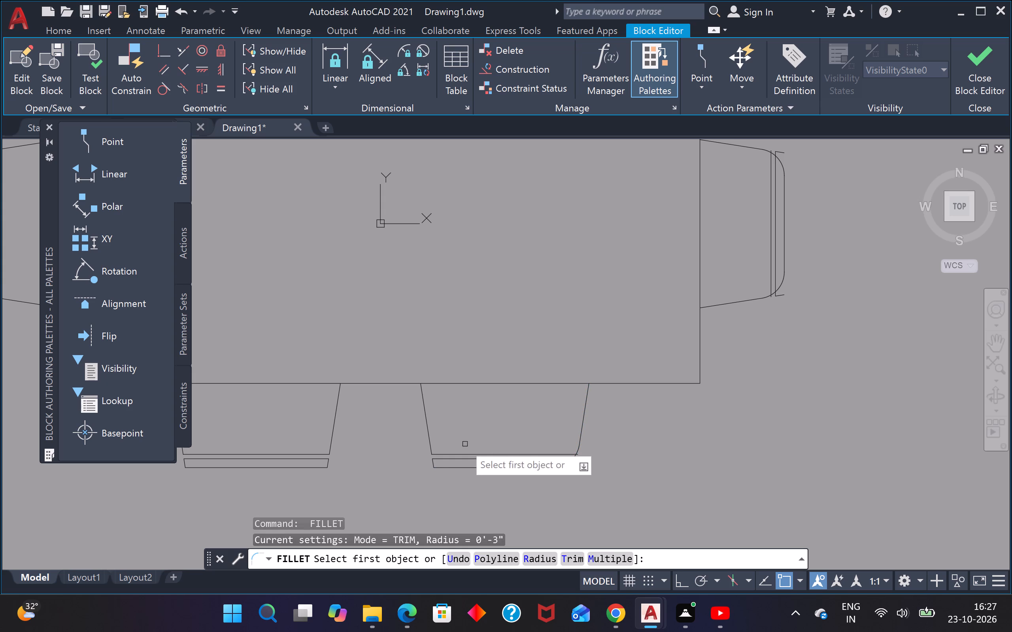
{"action": "left_click", "coordinate": [430, 439]}
{"action": "left_click", "coordinate": [462, 466]}
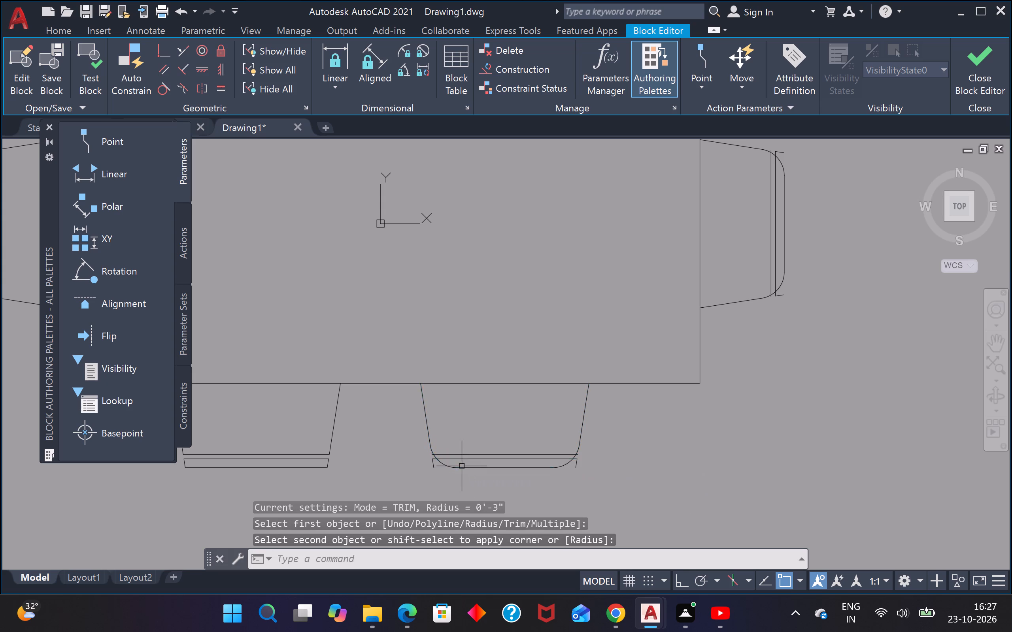
Fillet both outer backrest corners of the western chair on the table's south side with a 3" radius.
{"action": "scroll", "coordinate": [461, 449], "scroll_direction": "down", "scroll_amount": 2}
{"action": "scroll", "coordinate": [416, 447], "scroll_direction": "up", "scroll_amount": 3}
{"action": "key", "text": "space"}
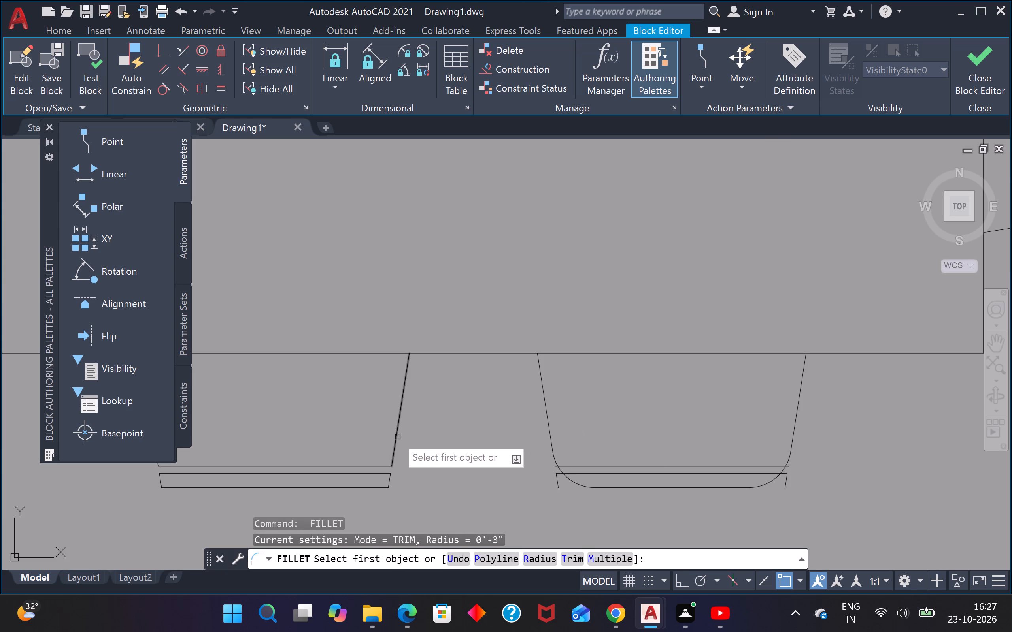
{"action": "left_click", "coordinate": [395, 436]}
{"action": "left_click", "coordinate": [356, 491]}
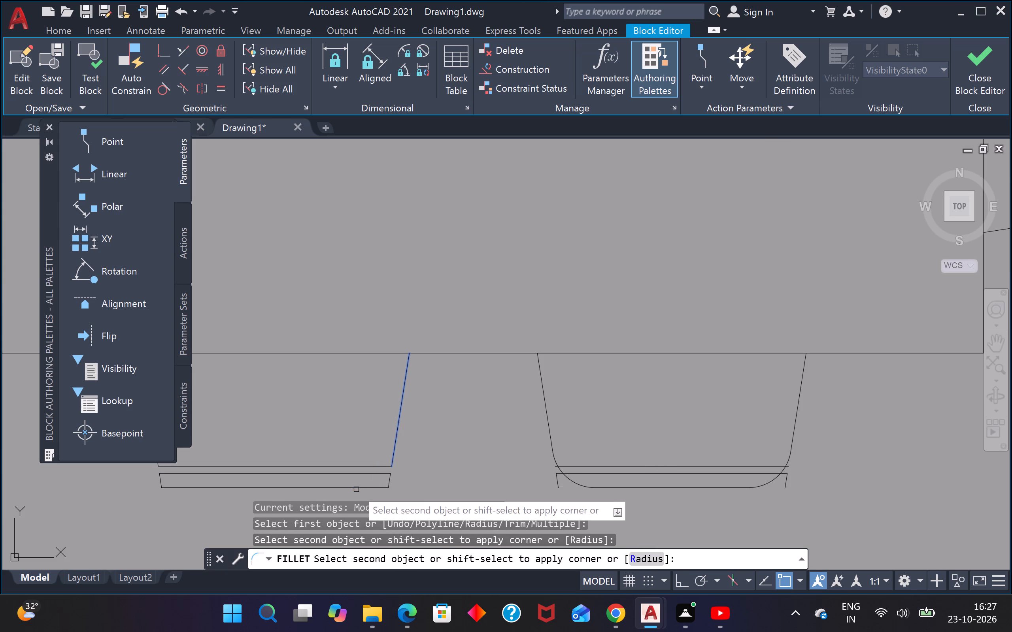
{"action": "left_click", "coordinate": [356, 489]}
{"action": "scroll", "coordinate": [349, 455], "scroll_direction": "down", "scroll_amount": 4}
{"action": "middle_click_drag", "start_coordinate": [344, 447], "coordinate": [549, 392]}
{"action": "scroll", "coordinate": [498, 406], "scroll_direction": "up", "scroll_amount": 3}
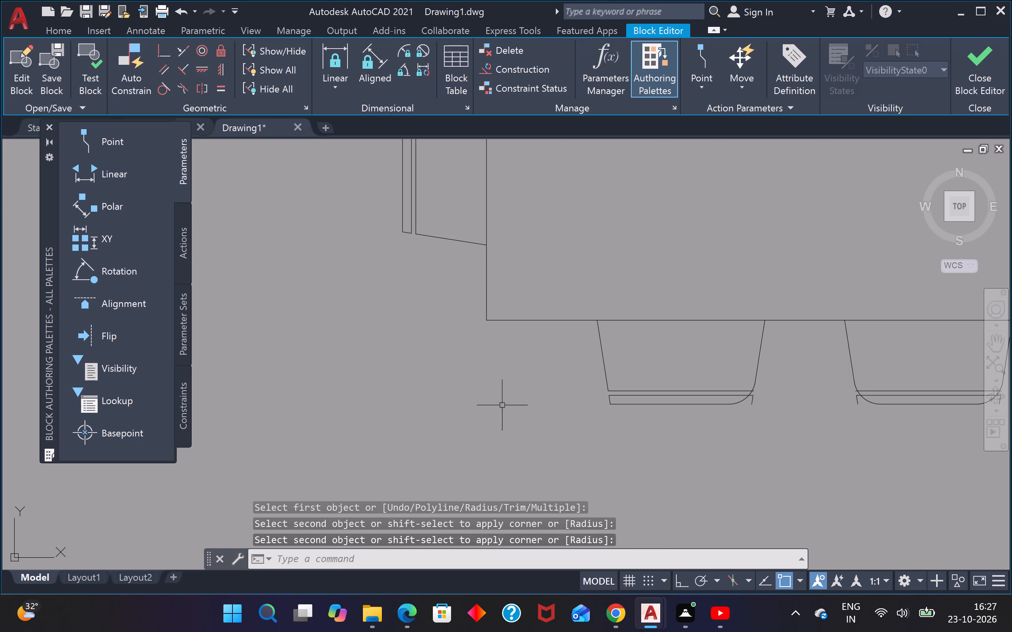
{"action": "key", "text": "space"}
{"action": "left_click", "coordinate": [604, 371]}
{"action": "left_click", "coordinate": [635, 406]}
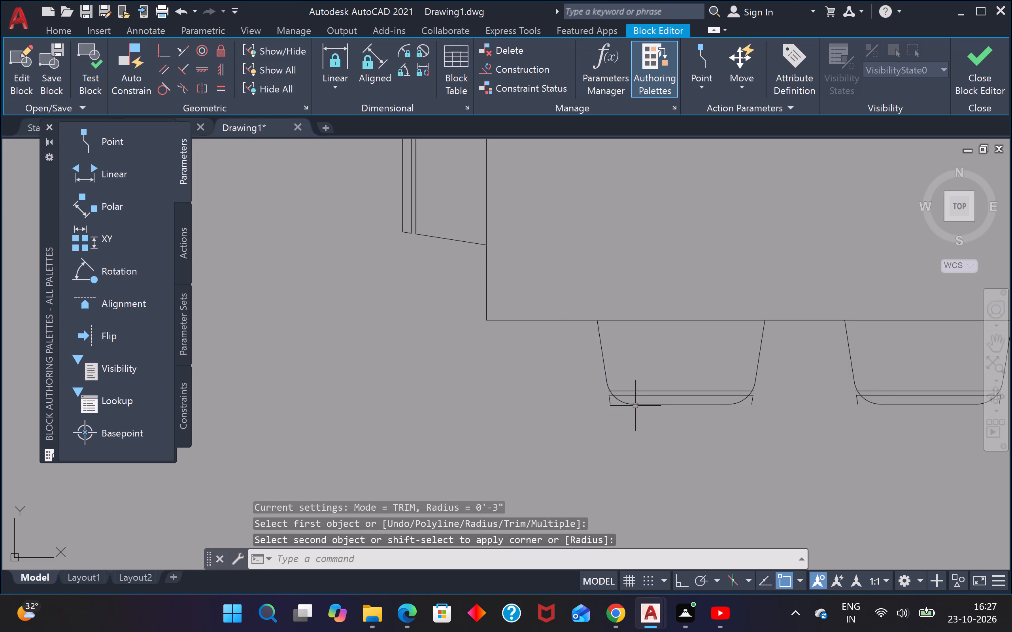
Fillet both side lines of the chair at the table's west end to its outer backrest line with a 3" radius.
{"action": "scroll", "coordinate": [634, 403], "scroll_direction": "down", "scroll_amount": 2}
{"action": "scroll", "coordinate": [554, 277], "scroll_direction": "up", "scroll_amount": 2}
{"action": "key", "text": "space"}
{"action": "left_click", "coordinate": [555, 282]}
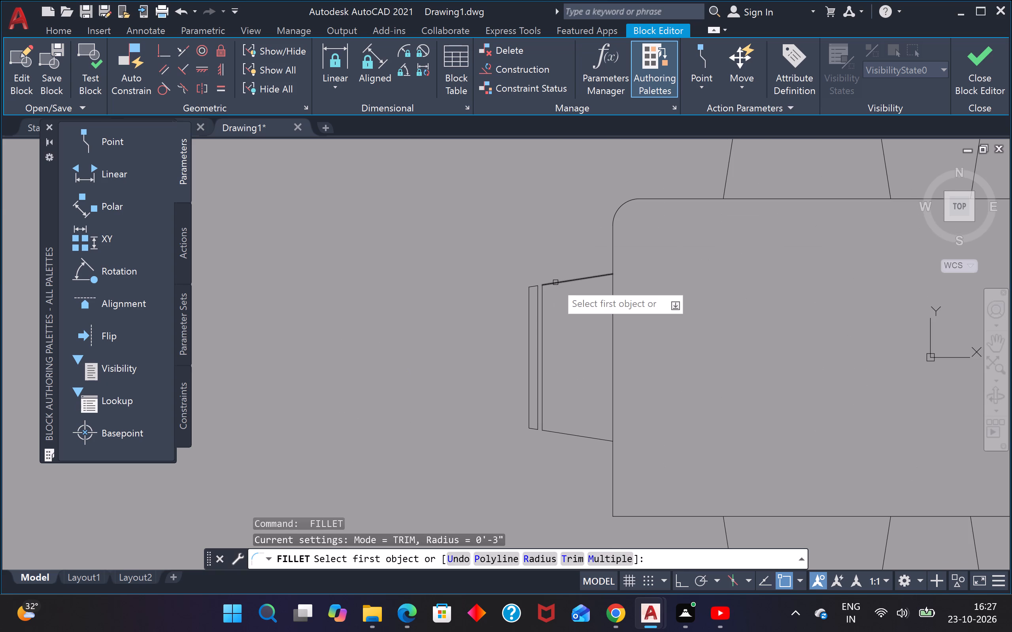
{"action": "left_click", "coordinate": [563, 280]}
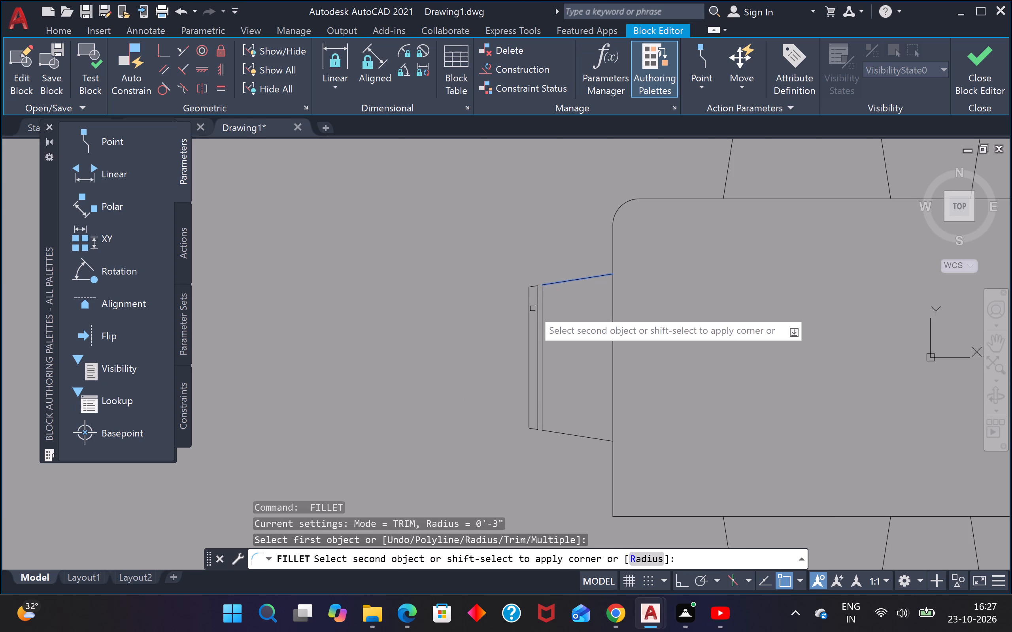
{"action": "left_click", "coordinate": [530, 312]}
{"action": "key", "text": "space"}
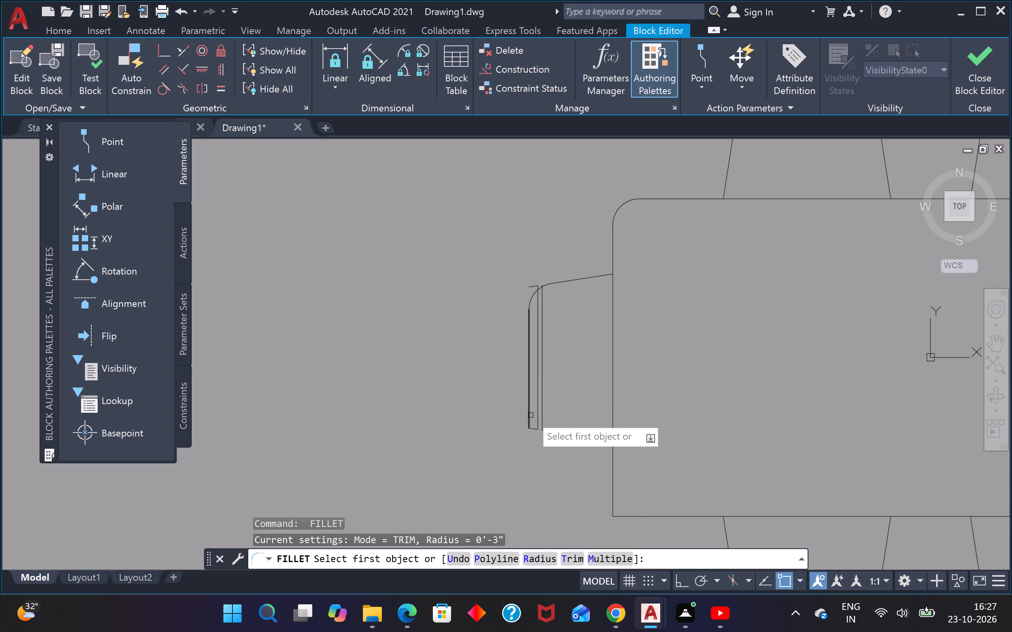
{"action": "left_click", "coordinate": [530, 415]}
{"action": "left_click", "coordinate": [559, 431]}
Fillet the dining table's southwest, southeast and northeast corners with a 3" radius.
{"action": "scroll", "coordinate": [596, 393], "scroll_direction": "down", "scroll_amount": 2}
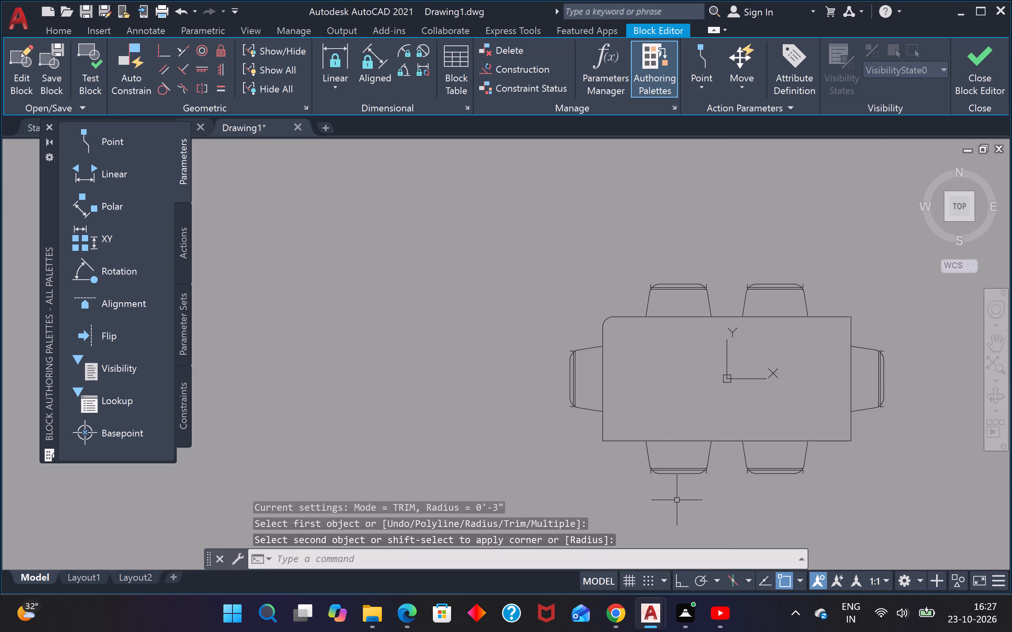
{"action": "key", "text": "space"}
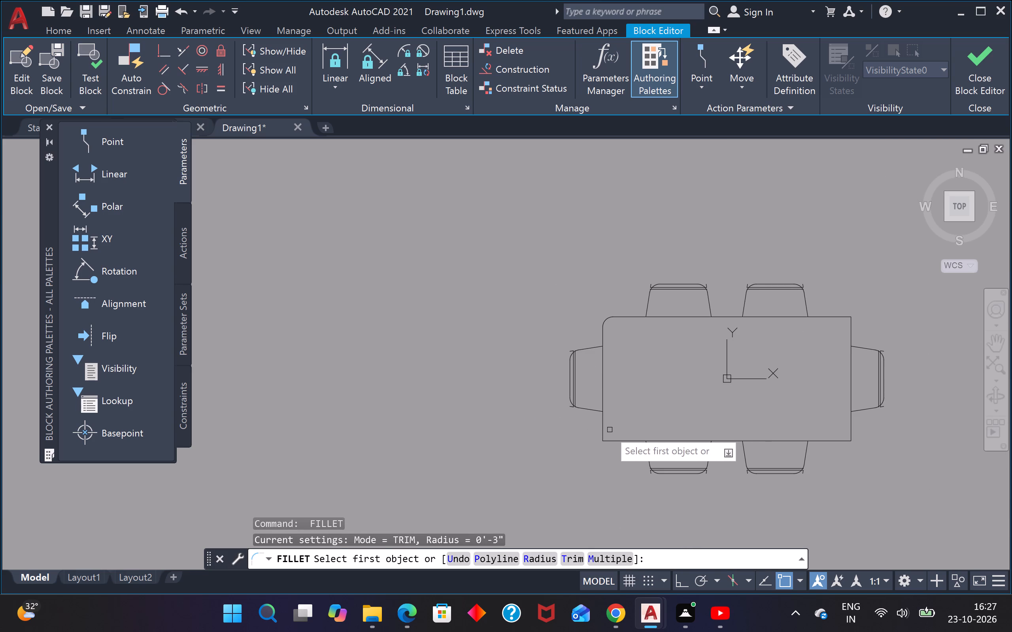
{"action": "left_click", "coordinate": [605, 429]}
{"action": "left_click", "coordinate": [604, 429]}
{"action": "left_click", "coordinate": [622, 440]}
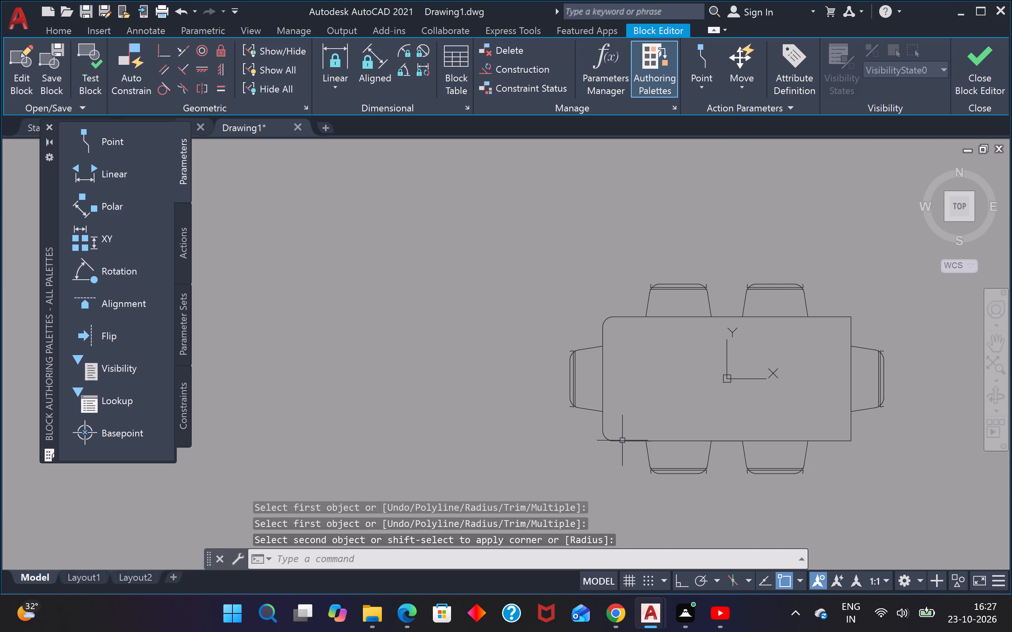
{"action": "key", "text": "space"}
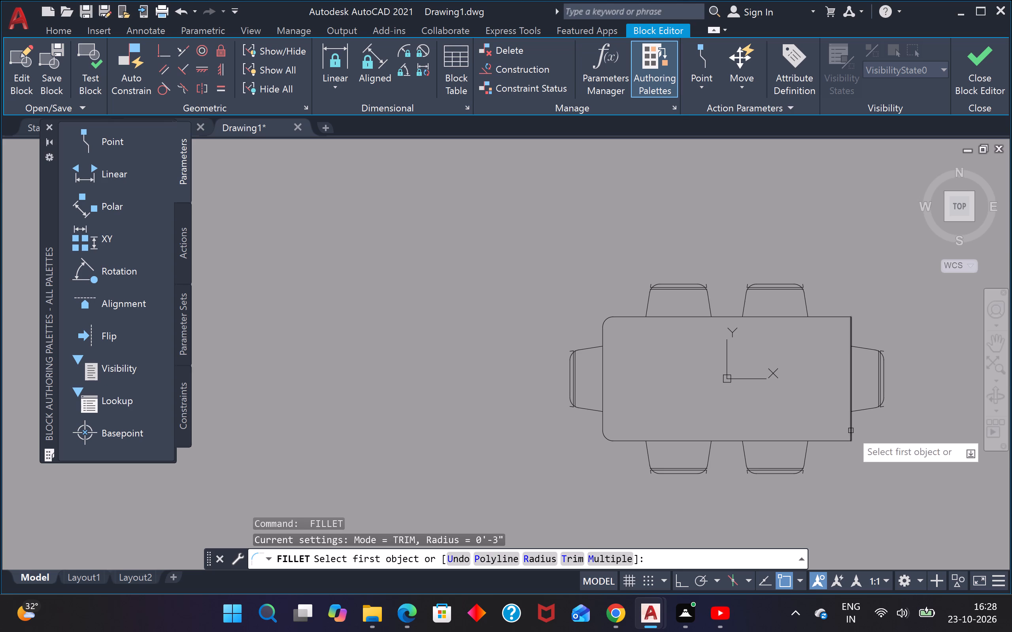
{"action": "left_click", "coordinate": [851, 431]}
{"action": "left_click", "coordinate": [824, 440]}
{"action": "key", "text": "space"}
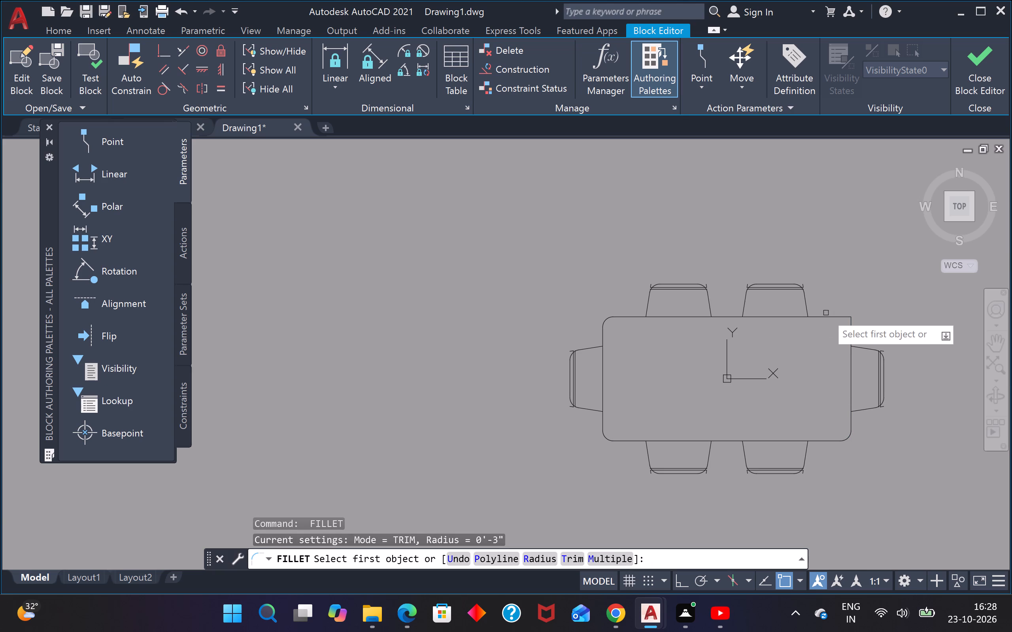
{"action": "left_click", "coordinate": [827, 318]}
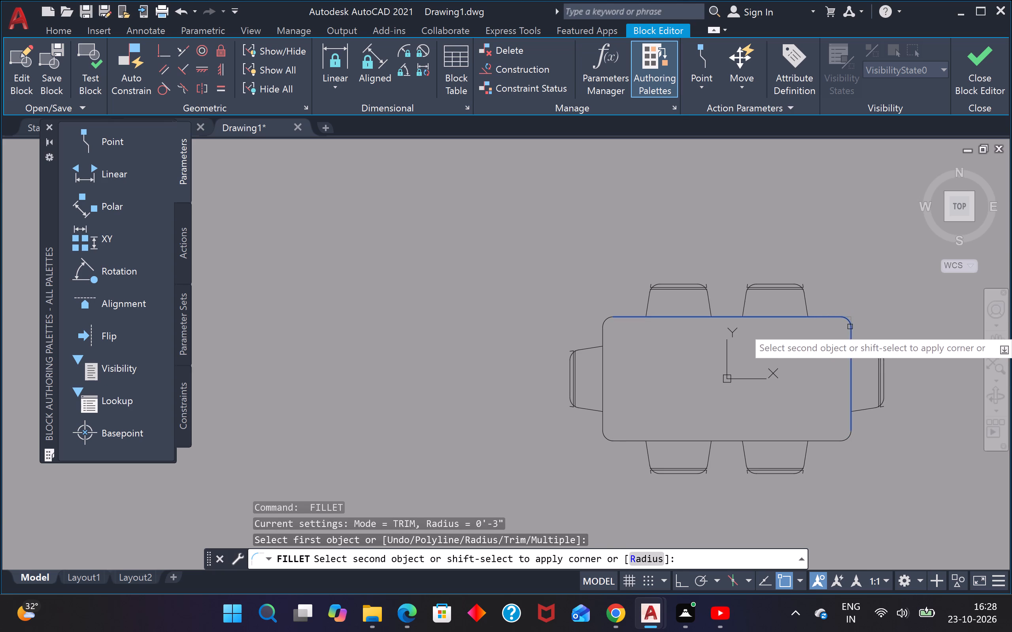
{"action": "left_click", "coordinate": [850, 327]}
{"action": "key", "text": "Escape"}
{"action": "key", "text": "Escape"}
Erase the inner backrest line and both short leftover end lines from the western chair on the table's north side.
{"action": "scroll", "coordinate": [676, 288], "scroll_direction": "up", "scroll_amount": 4}
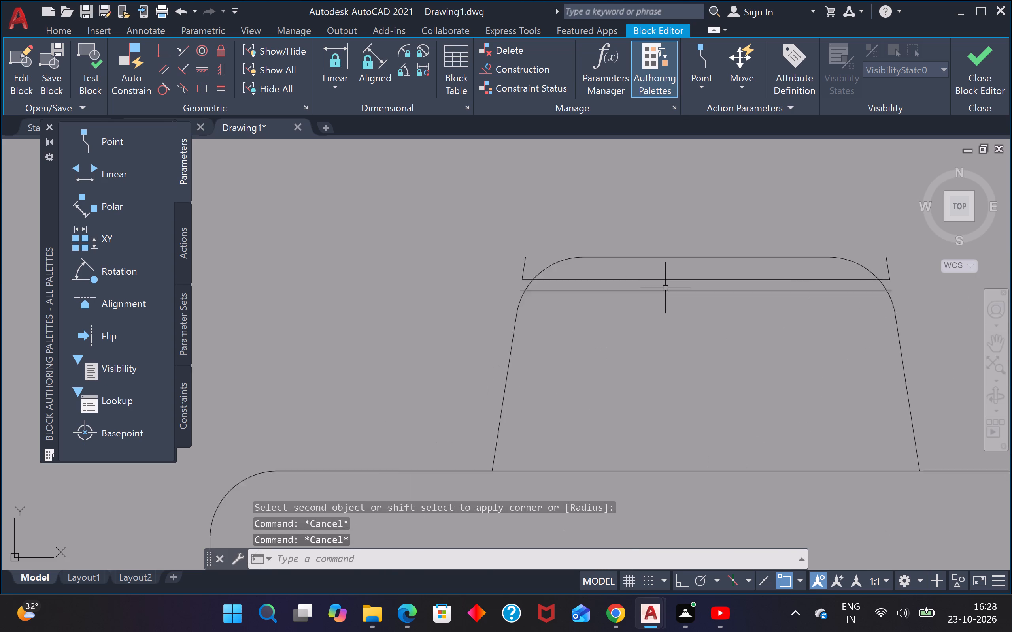
{"action": "scroll", "coordinate": [665, 288], "scroll_direction": "up", "scroll_amount": 1}
{"action": "left_click", "coordinate": [642, 255]}
{"action": "left_click", "coordinate": [619, 278]}
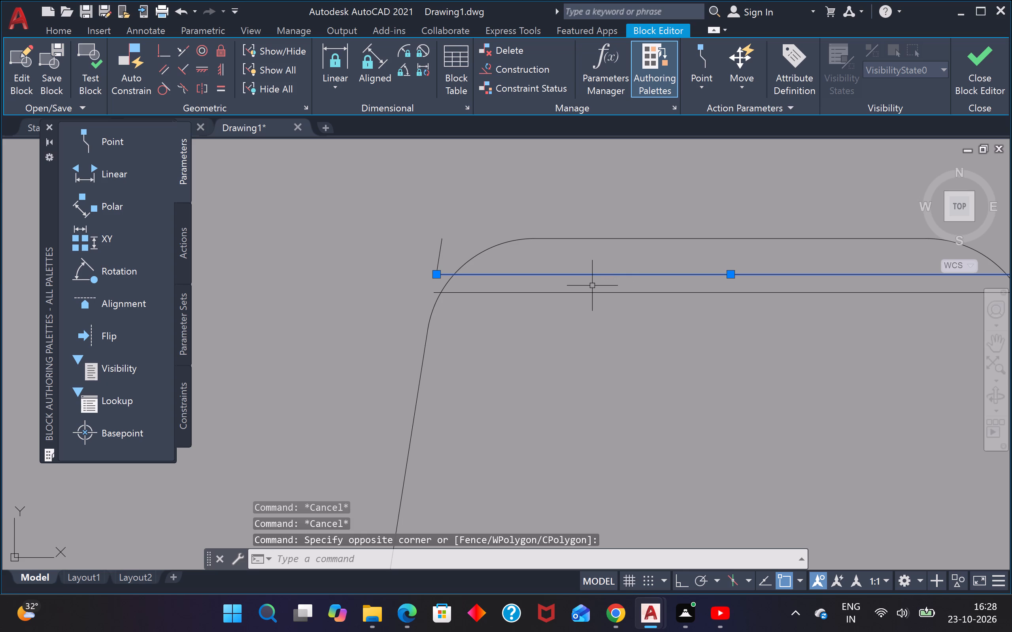
{"action": "key", "text": "Delete"}
{"action": "scroll", "coordinate": [436, 241], "scroll_direction": "up", "scroll_amount": 2}
{"action": "left_click", "coordinate": [468, 213]}
{"action": "left_click_drag", "start_coordinate": [388, 288], "coordinate": [393, 284]}
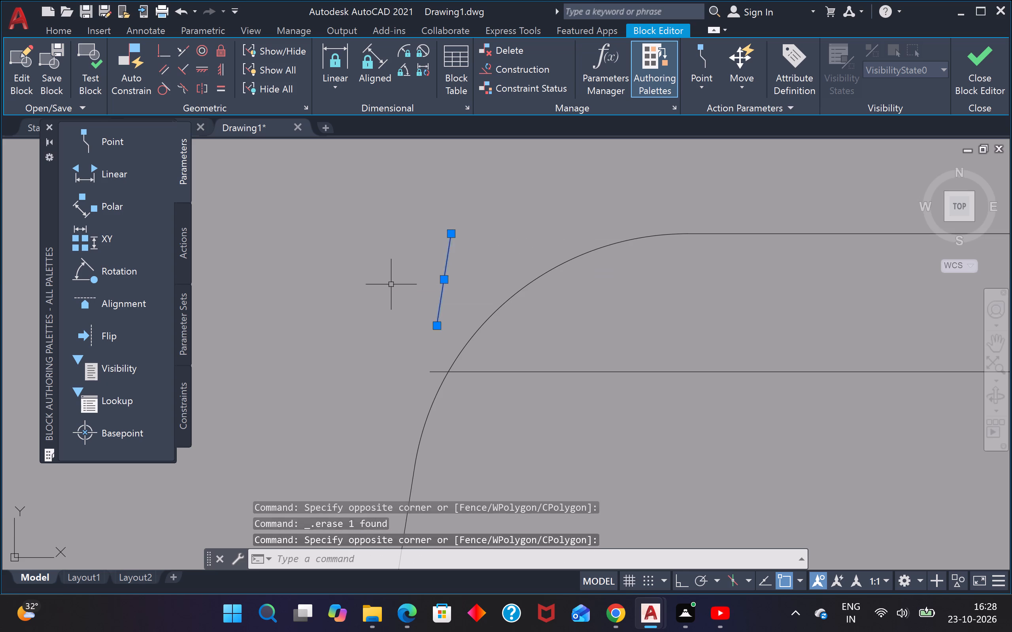
{"action": "key", "text": "Delete"}
{"action": "scroll", "coordinate": [492, 326], "scroll_direction": "down", "scroll_amount": 4}
{"action": "scroll", "coordinate": [639, 365], "scroll_direction": "down", "scroll_amount": 1}
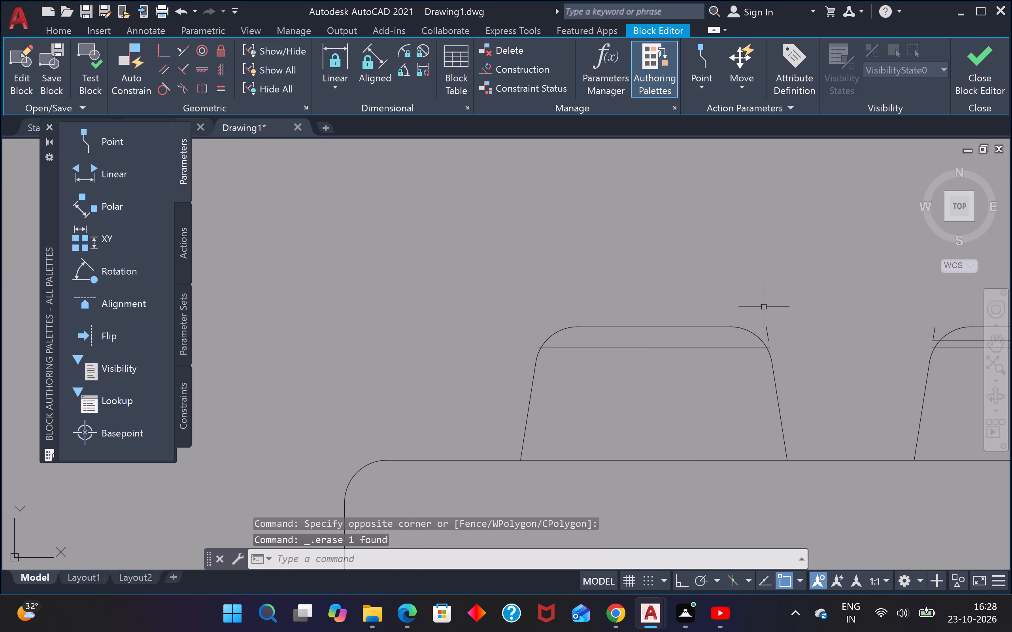
{"action": "scroll", "coordinate": [765, 331], "scroll_direction": "up", "scroll_amount": 2}
{"action": "left_click_drag", "start_coordinate": [768, 292], "coordinate": [758, 296]}
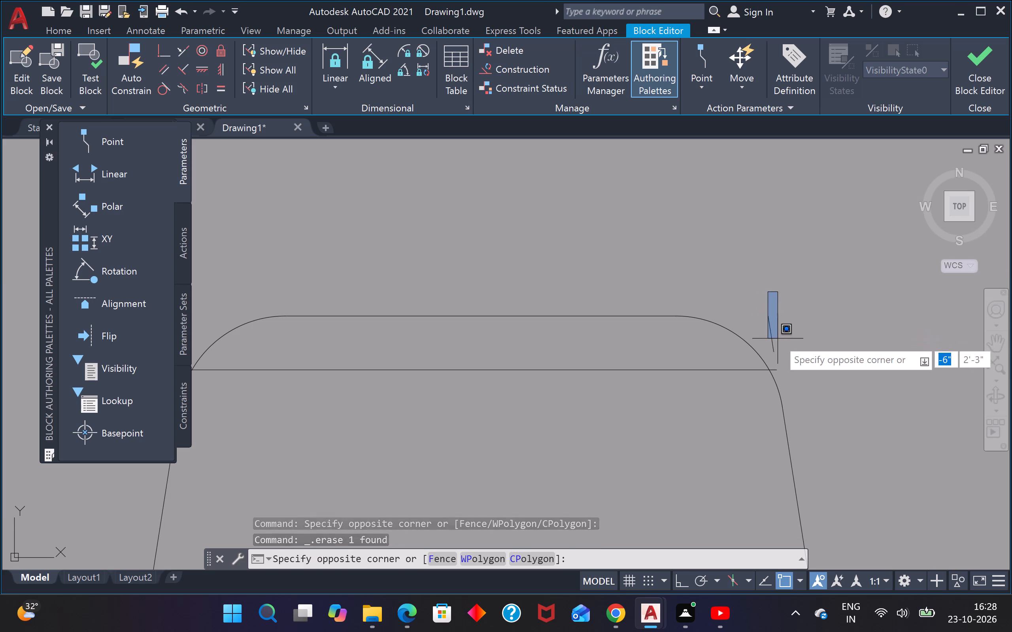
{"action": "left_click", "coordinate": [776, 338]}
{"action": "left_click", "coordinate": [772, 318]}
{"action": "left_click", "coordinate": [767, 321]}
{"action": "key", "text": "Delete"}
Erase the inner backrest line and both short leftover end lines from the eastern chair on the table's north side.
{"action": "scroll", "coordinate": [766, 321], "scroll_direction": "down", "scroll_amount": 3}
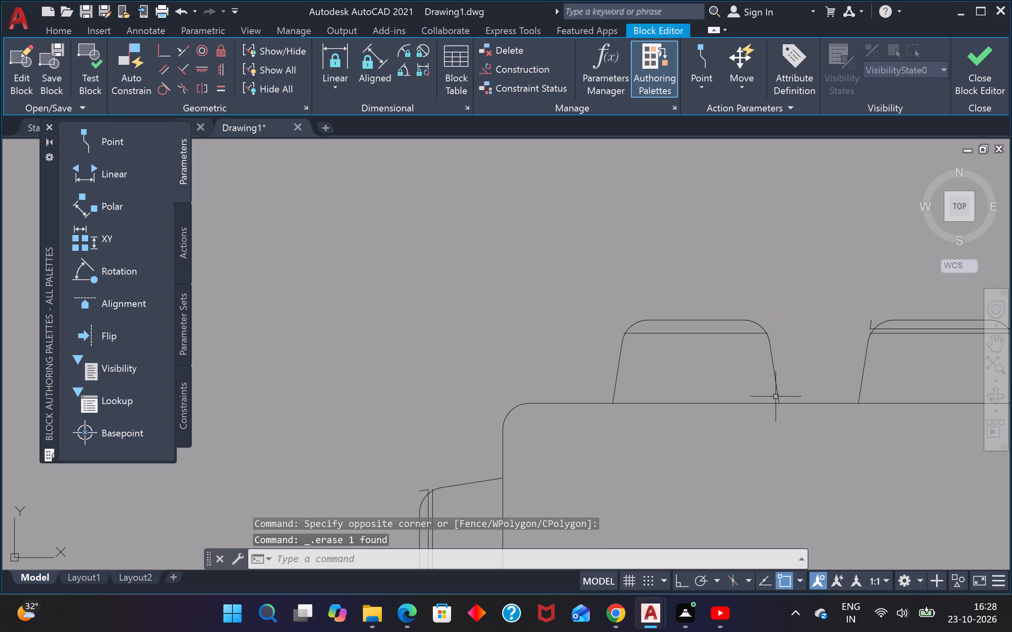
{"action": "middle_click_drag", "start_coordinate": [789, 498], "coordinate": [707, 455]}
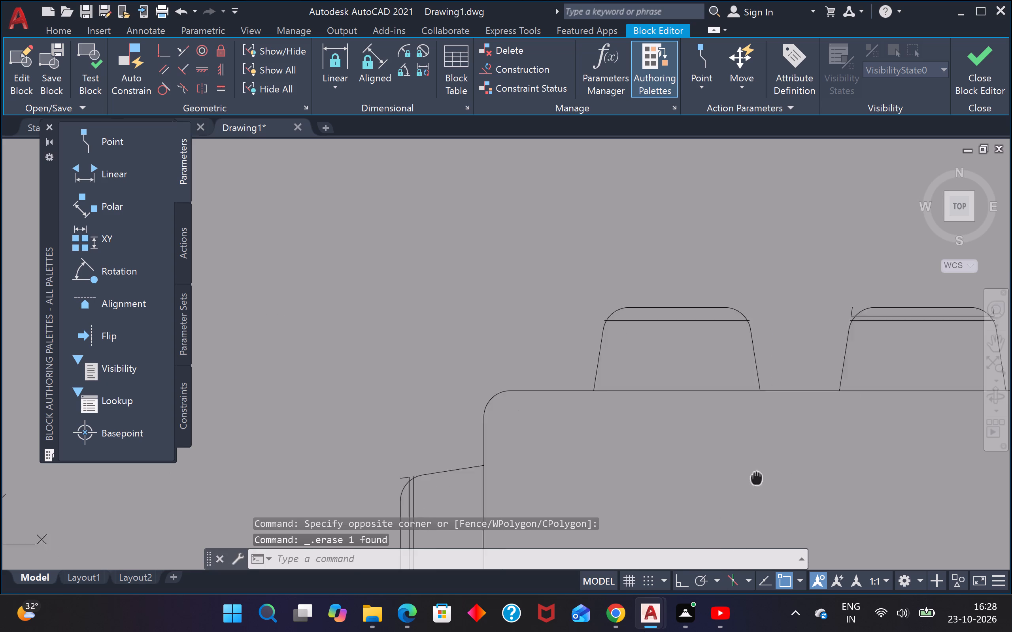
{"action": "middle_click_drag", "start_coordinate": [707, 455], "coordinate": [425, 475]}
{"action": "scroll", "coordinate": [568, 295], "scroll_direction": "up", "scroll_amount": 2}
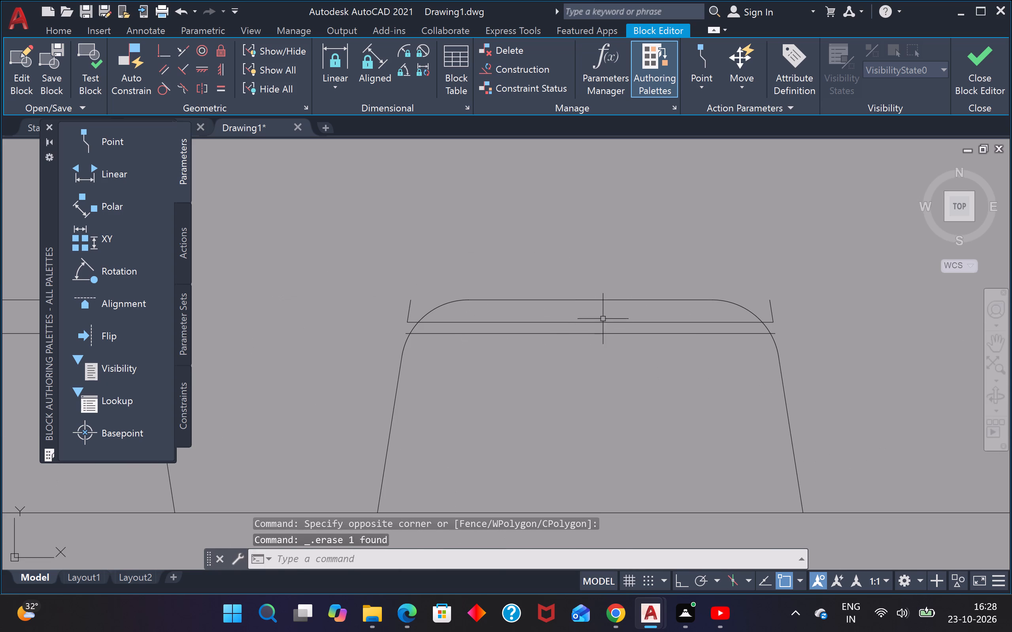
{"action": "left_click", "coordinate": [603, 318]}
{"action": "left_click", "coordinate": [588, 323]}
{"action": "key", "text": "Delete"}
{"action": "left_click", "coordinate": [416, 293]}
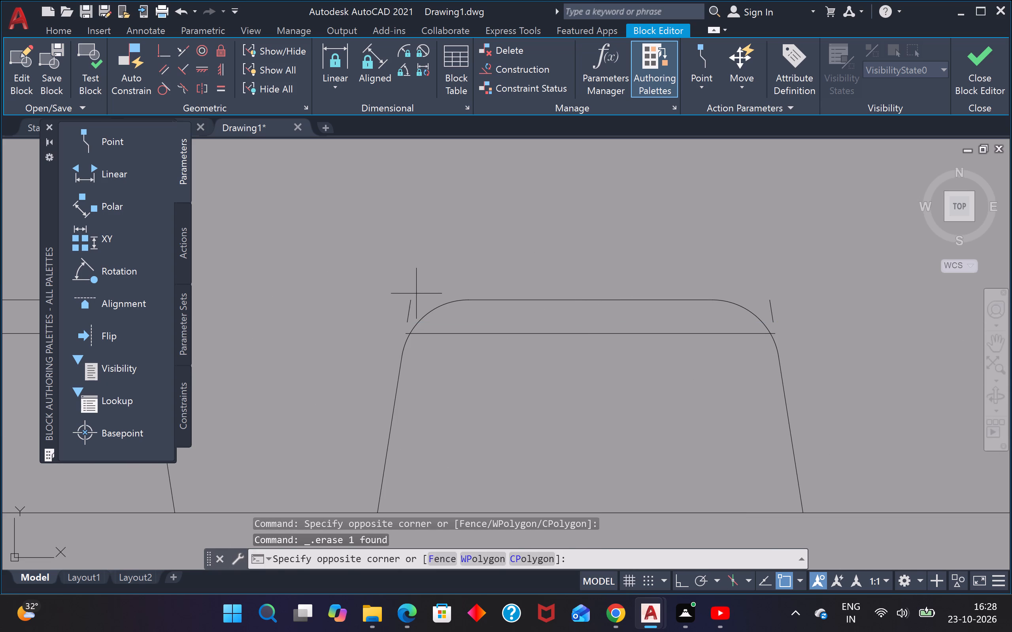
{"action": "left_click", "coordinate": [406, 307]}
{"action": "key", "text": "Delete"}
{"action": "left_click", "coordinate": [780, 287]}
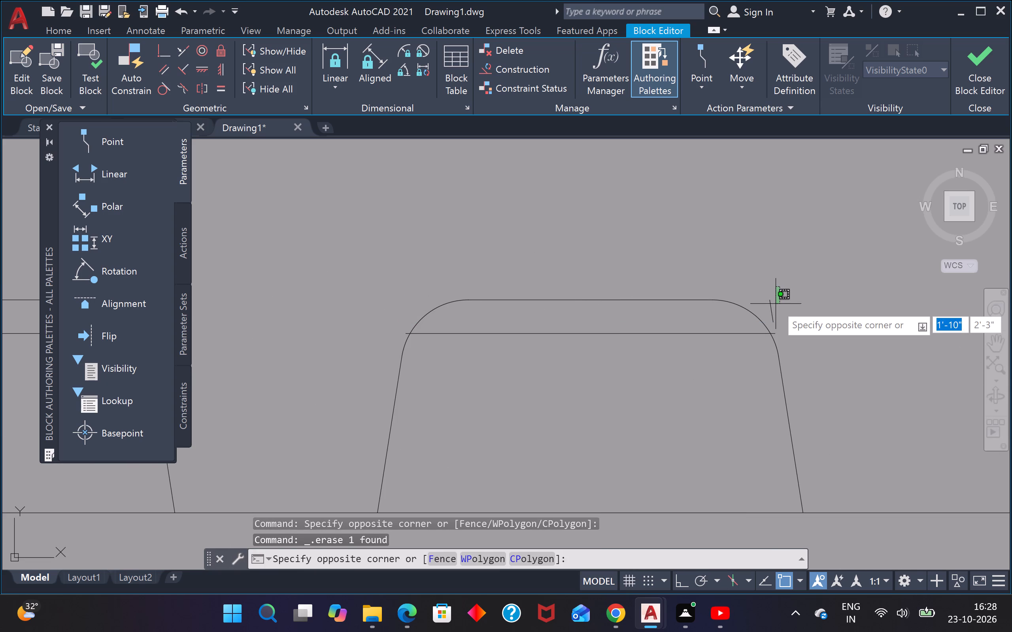
{"action": "left_click", "coordinate": [763, 313]}
{"action": "key", "text": "Delete"}
Erase the middle backrest line and both short leftover end lines from the chair at the table's east end.
{"action": "scroll", "coordinate": [790, 296], "scroll_direction": "down", "scroll_amount": 4}
{"action": "scroll", "coordinate": [888, 410], "scroll_direction": "up", "scroll_amount": 3}
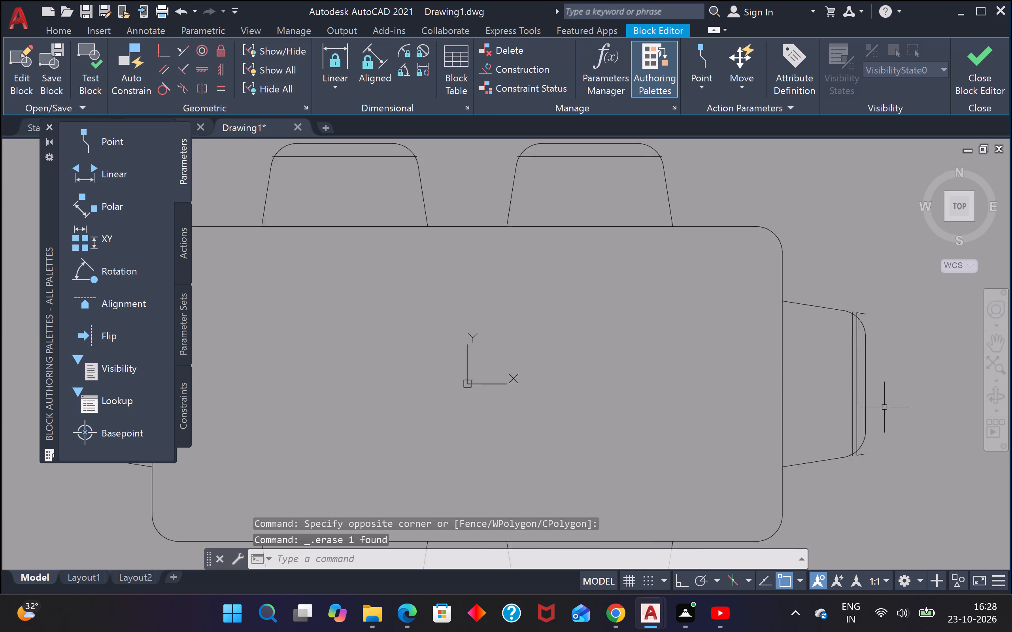
{"action": "scroll", "coordinate": [883, 406], "scroll_direction": "up", "scroll_amount": 1}
{"action": "scroll", "coordinate": [806, 376], "scroll_direction": "up", "scroll_amount": 2}
{"action": "left_click", "coordinate": [855, 345]}
{"action": "left_click", "coordinate": [822, 367]}
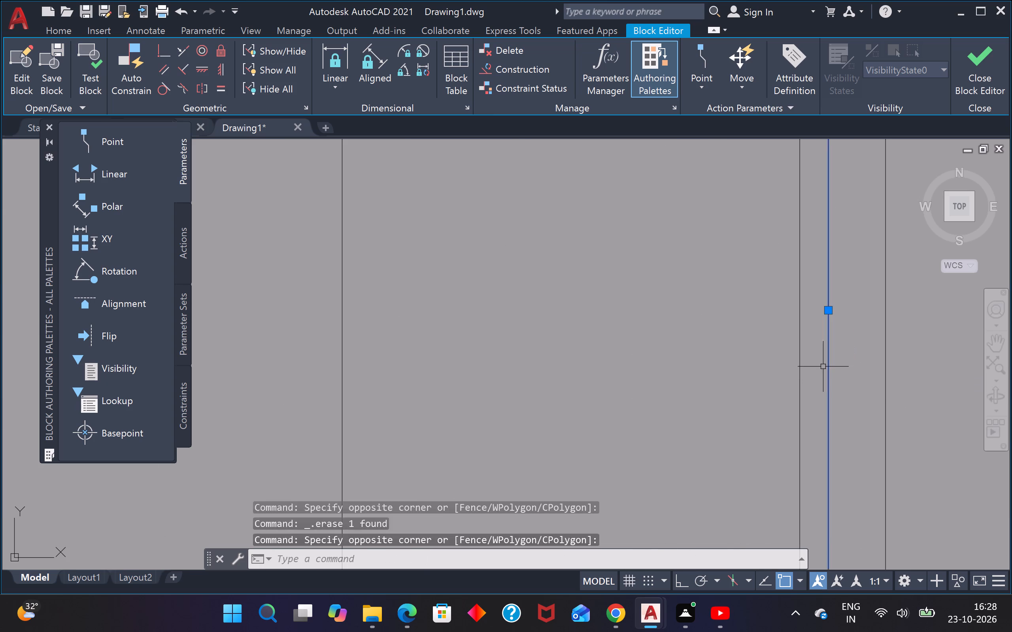
{"action": "key", "text": "Delete"}
{"action": "scroll", "coordinate": [849, 346], "scroll_direction": "down", "scroll_amount": 5}
{"action": "scroll", "coordinate": [846, 394], "scroll_direction": "up", "scroll_amount": 4}
{"action": "left_click", "coordinate": [907, 361]}
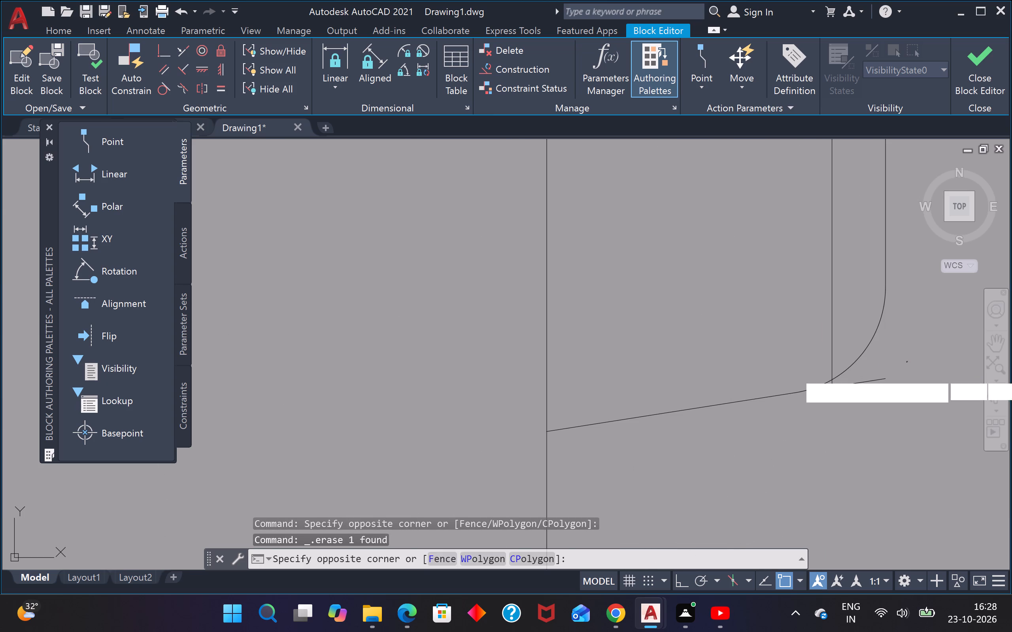
{"action": "left_click", "coordinate": [882, 386]}
{"action": "key", "text": "Delete"}
{"action": "scroll", "coordinate": [884, 382], "scroll_direction": "down", "scroll_amount": 4}
{"action": "scroll", "coordinate": [888, 287], "scroll_direction": "up", "scroll_amount": 4}
{"action": "left_click_drag", "start_coordinate": [888, 292], "coordinate": [887, 300]}
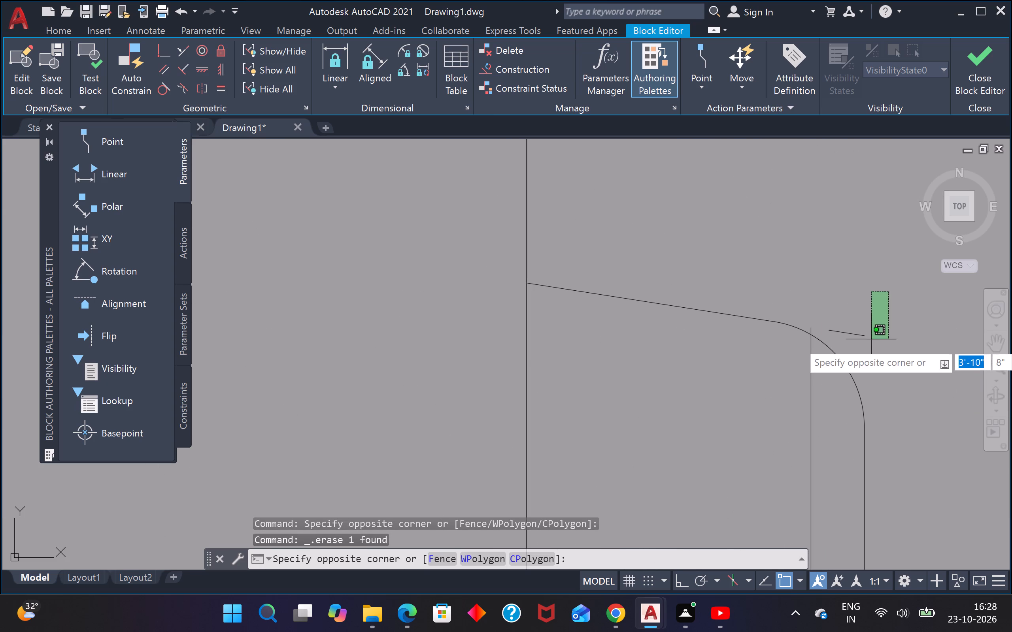
{"action": "left_click", "coordinate": [857, 345]}
{"action": "key", "text": "Delete"}
Erase the middle backrest line and both short leftover end lines from the eastern chair on the table's south side.
{"action": "scroll", "coordinate": [861, 331], "scroll_direction": "down", "scroll_amount": 5}
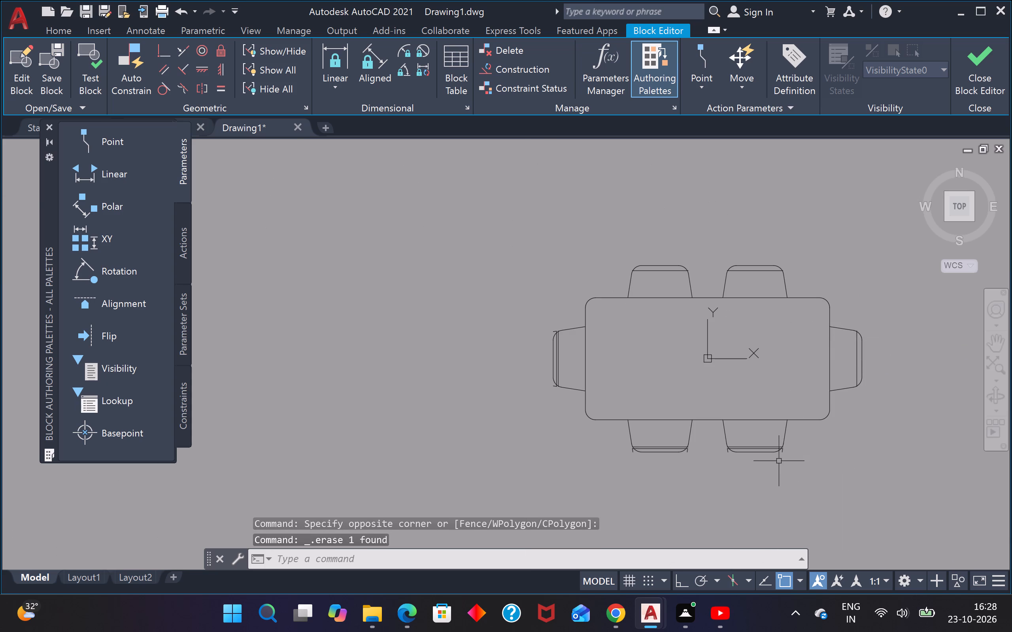
{"action": "scroll", "coordinate": [772, 460], "scroll_direction": "up", "scroll_amount": 4}
{"action": "scroll", "coordinate": [750, 395], "scroll_direction": "up", "scroll_amount": 3}
{"action": "left_click", "coordinate": [758, 363]}
{"action": "left_click", "coordinate": [733, 395]}
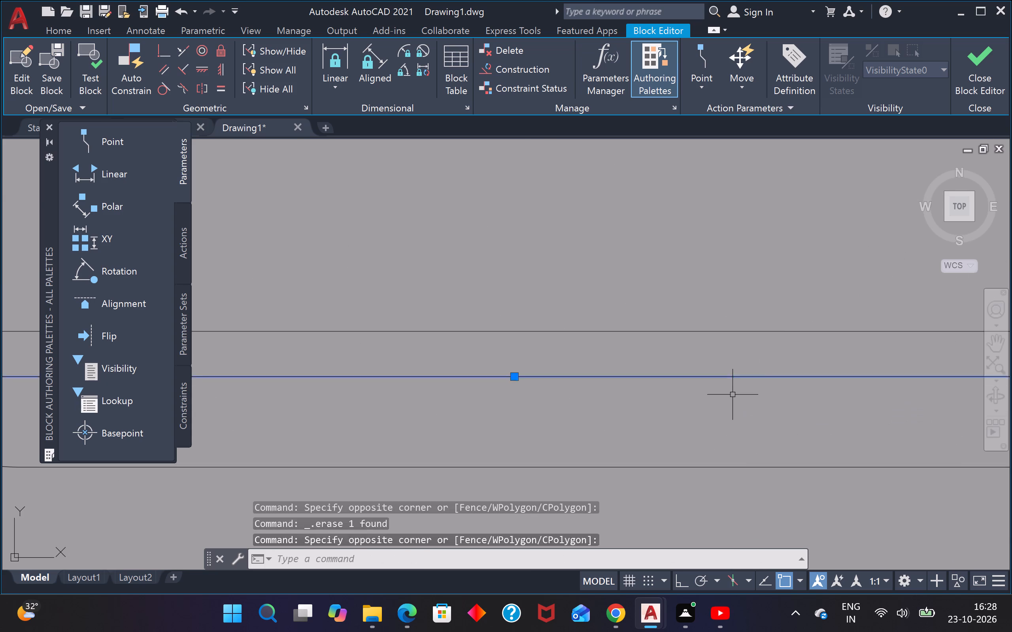
{"action": "key", "text": "Delete"}
{"action": "scroll", "coordinate": [733, 393], "scroll_direction": "down", "scroll_amount": 4}
{"action": "scroll", "coordinate": [580, 394], "scroll_direction": "up", "scroll_amount": 4}
{"action": "left_click", "coordinate": [636, 407]}
{"action": "left_click_drag", "start_coordinate": [610, 420], "coordinate": [614, 420]}
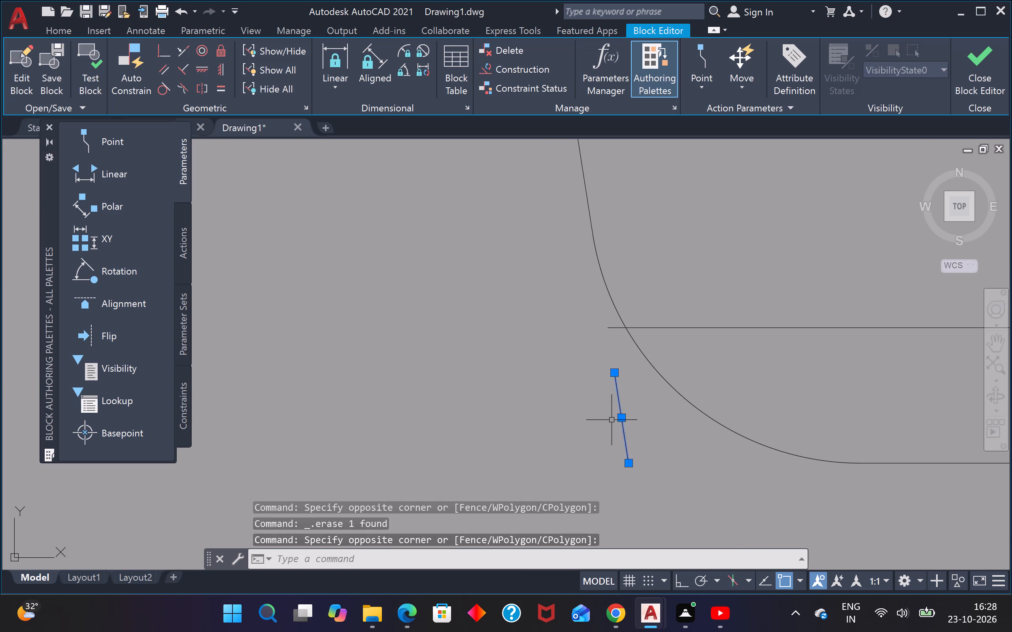
{"action": "left_click_drag", "start_coordinate": [614, 420], "coordinate": [620, 419]}
{"action": "key", "text": "Delete"}
{"action": "scroll", "coordinate": [646, 414], "scroll_direction": "down", "scroll_amount": 5}
{"action": "scroll", "coordinate": [820, 416], "scroll_direction": "up", "scroll_amount": 3}
{"action": "left_click", "coordinate": [800, 416]}
{"action": "left_click_drag", "start_coordinate": [703, 453], "coordinate": [707, 454]}
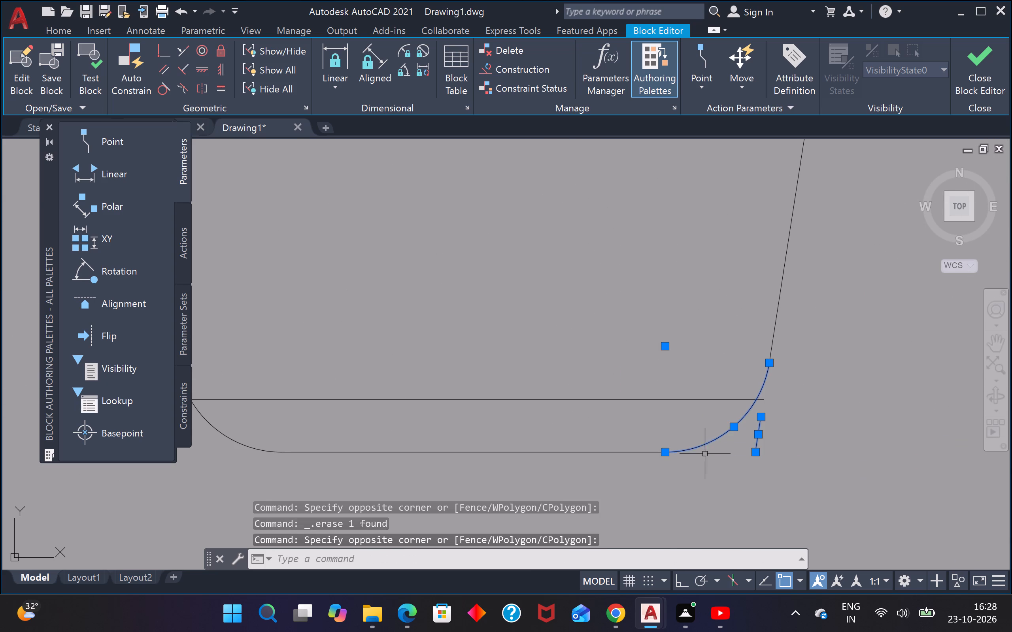
{"action": "left_click_drag", "start_coordinate": [707, 454], "coordinate": [716, 454]}
{"action": "key", "text": "Escape"}
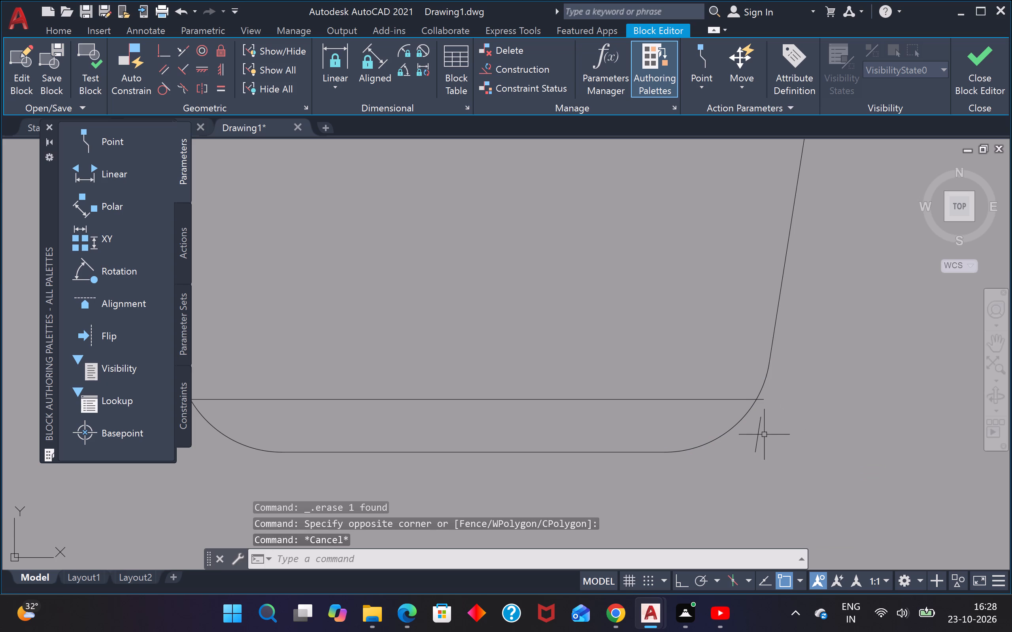
{"action": "left_click", "coordinate": [764, 434]}
{"action": "left_click", "coordinate": [751, 439]}
{"action": "key", "text": "Delete"}
Erase the middle backrest line and both short leftover end lines from the western chair on the table's south side.
{"action": "scroll", "coordinate": [755, 435], "scroll_direction": "down", "scroll_amount": 5}
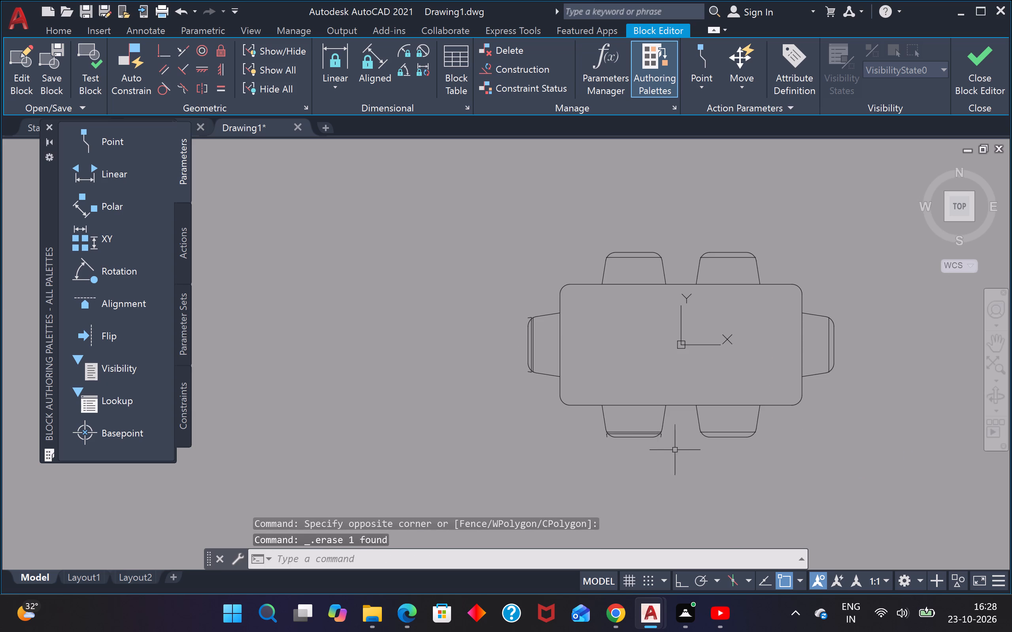
{"action": "scroll", "coordinate": [659, 438], "scroll_direction": "up", "scroll_amount": 6}
{"action": "left_click", "coordinate": [639, 422]}
{"action": "left_click_drag", "start_coordinate": [611, 459], "coordinate": [620, 459]}
{"action": "key", "text": "Delete"}
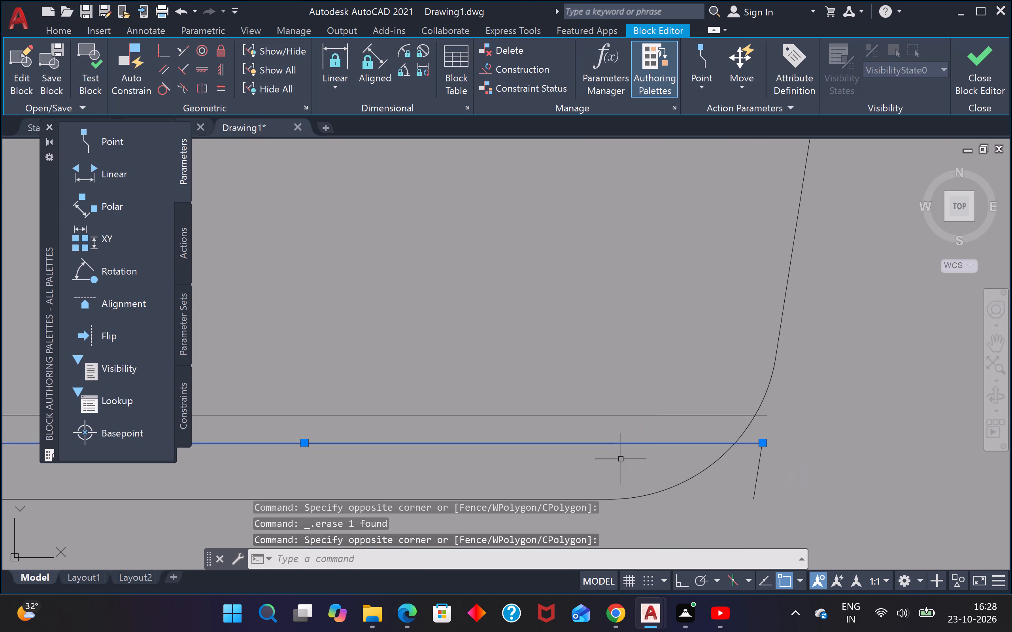
{"action": "left_click_drag", "start_coordinate": [782, 469], "coordinate": [776, 471]}
{"action": "left_click", "coordinate": [772, 476]}
{"action": "left_click", "coordinate": [772, 469]}
{"action": "left_click", "coordinate": [748, 474]}
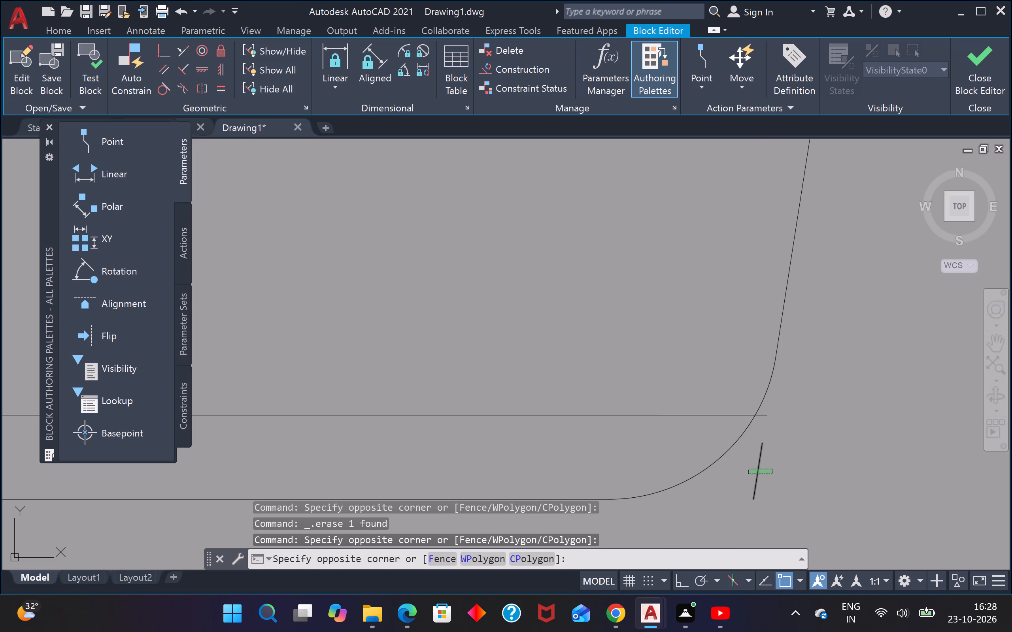
{"action": "key", "text": "Delete"}
{"action": "scroll", "coordinate": [744, 476], "scroll_direction": "down", "scroll_amount": 4}
{"action": "middle_click_drag", "start_coordinate": [581, 472], "coordinate": [713, 342]}
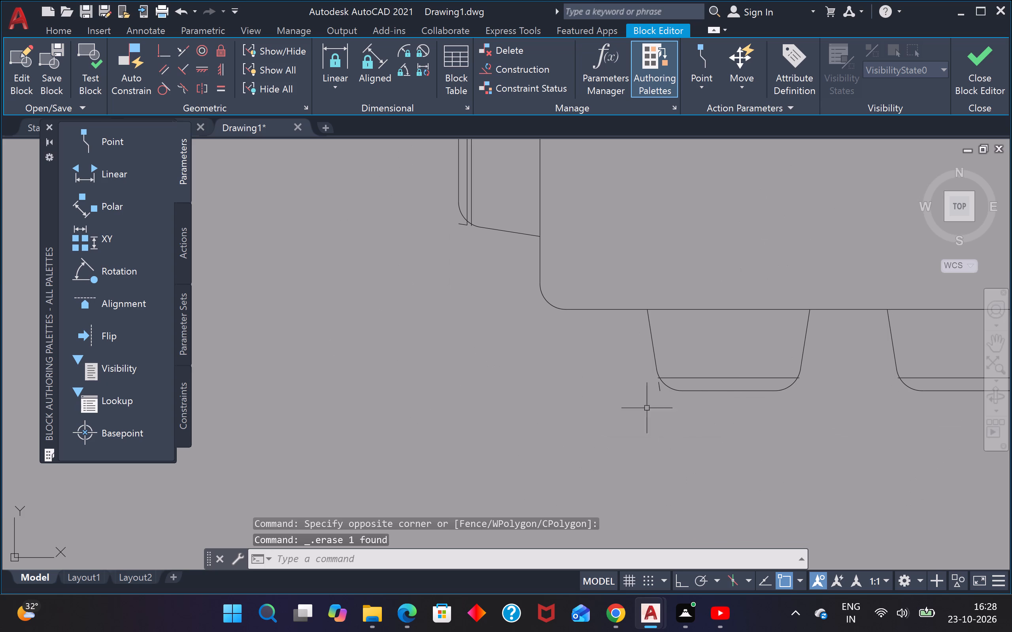
{"action": "scroll", "coordinate": [643, 389], "scroll_direction": "up", "scroll_amount": 4}
{"action": "left_click", "coordinate": [740, 395]}
{"action": "left_click", "coordinate": [718, 404]}
{"action": "key", "text": "Delete"}
Erase the middle backrest line from the chair at the table's west end.
{"action": "scroll", "coordinate": [716, 399], "scroll_direction": "down", "scroll_amount": 2}
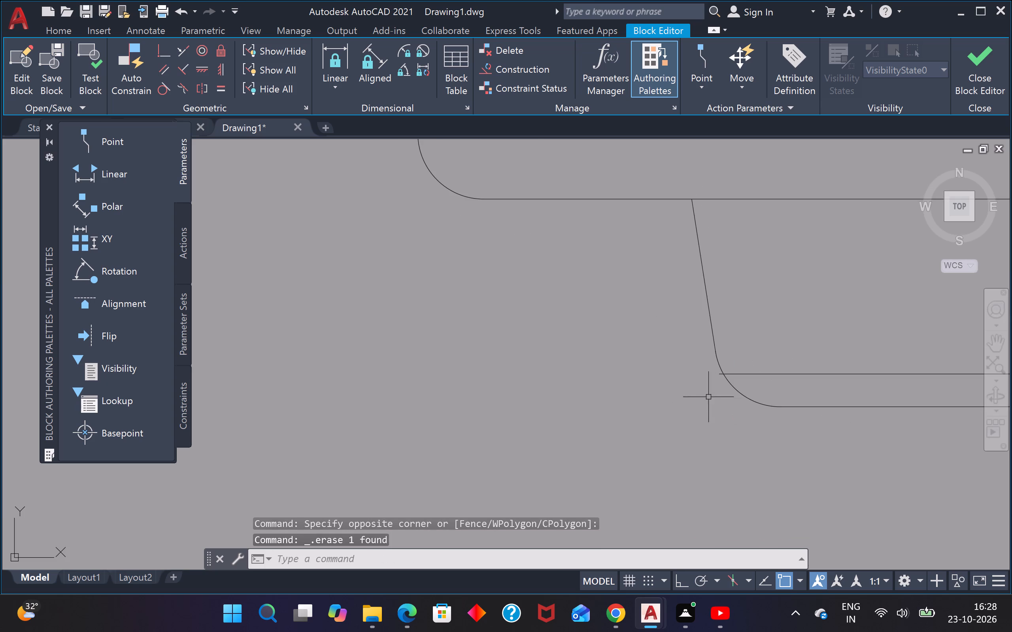
{"action": "scroll", "coordinate": [663, 309], "scroll_direction": "down", "scroll_amount": 3}
{"action": "scroll", "coordinate": [543, 165], "scroll_direction": "up", "scroll_amount": 5}
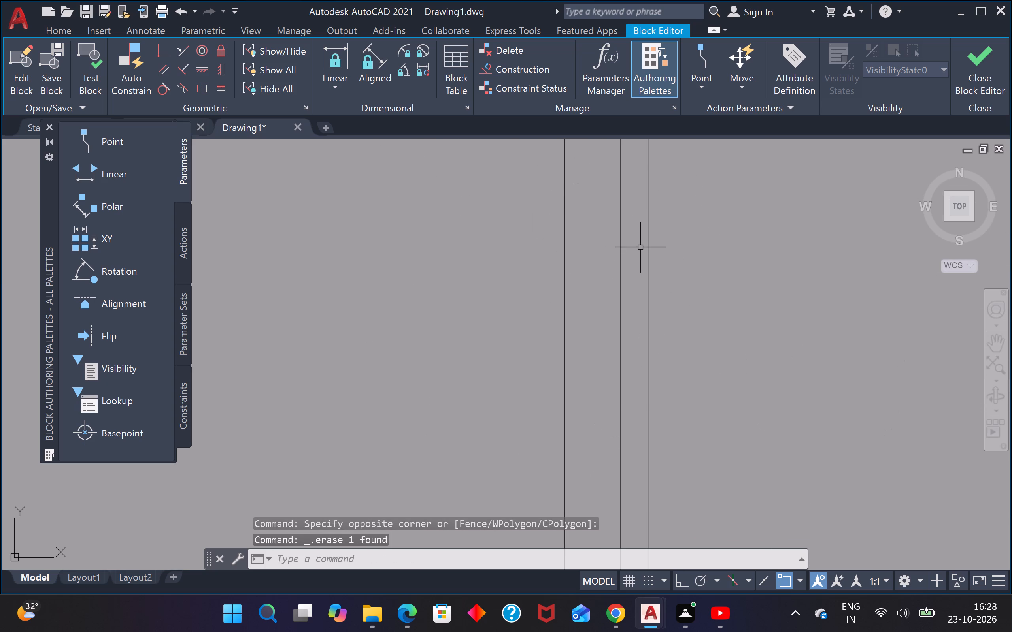
{"action": "left_click", "coordinate": [641, 248]}
{"action": "left_click", "coordinate": [617, 259]}
{"action": "key", "text": "Delete"}
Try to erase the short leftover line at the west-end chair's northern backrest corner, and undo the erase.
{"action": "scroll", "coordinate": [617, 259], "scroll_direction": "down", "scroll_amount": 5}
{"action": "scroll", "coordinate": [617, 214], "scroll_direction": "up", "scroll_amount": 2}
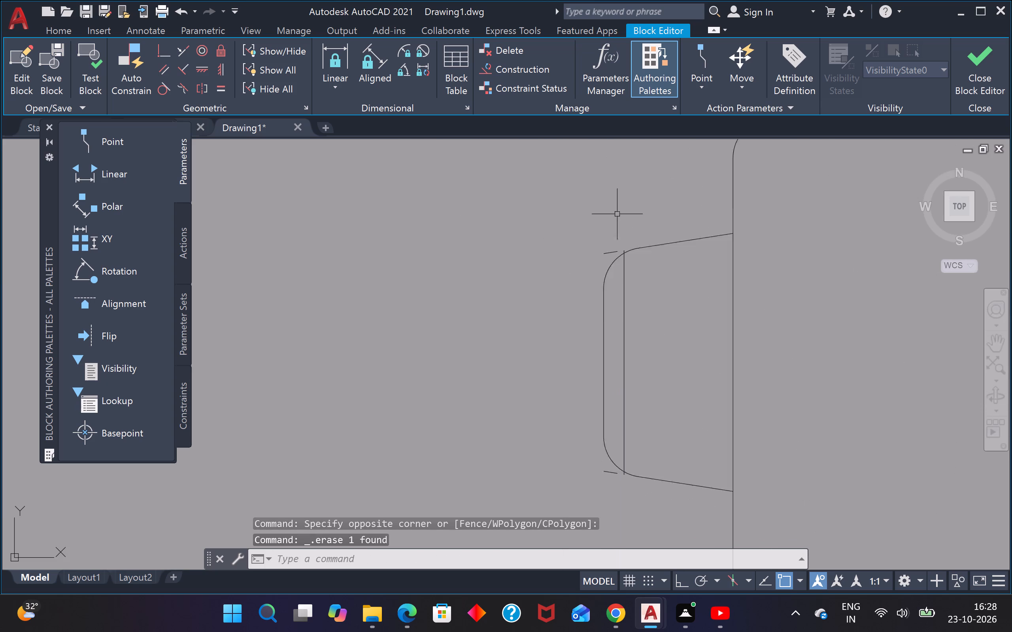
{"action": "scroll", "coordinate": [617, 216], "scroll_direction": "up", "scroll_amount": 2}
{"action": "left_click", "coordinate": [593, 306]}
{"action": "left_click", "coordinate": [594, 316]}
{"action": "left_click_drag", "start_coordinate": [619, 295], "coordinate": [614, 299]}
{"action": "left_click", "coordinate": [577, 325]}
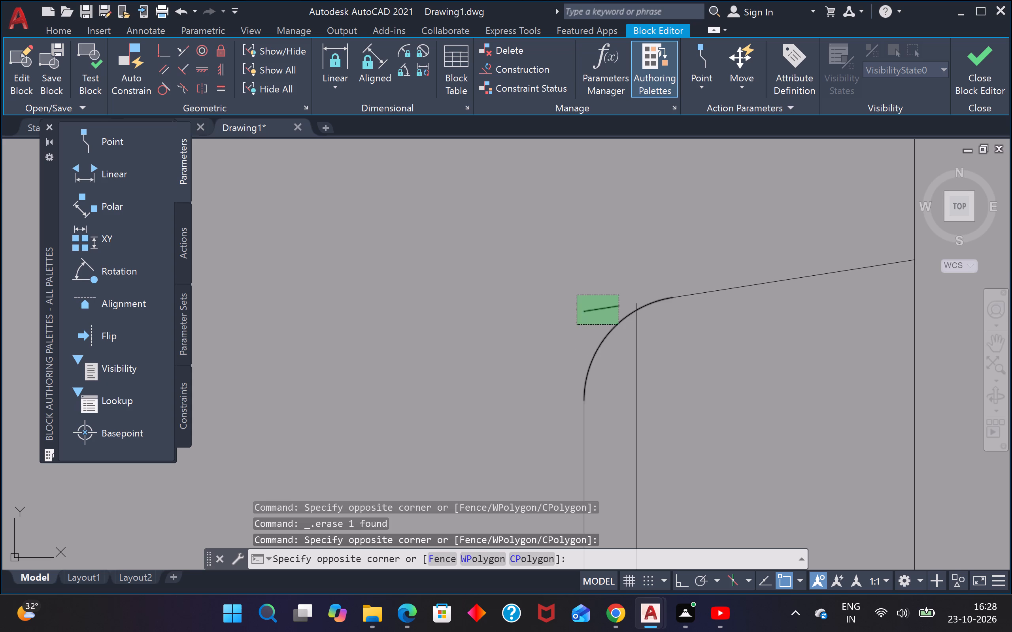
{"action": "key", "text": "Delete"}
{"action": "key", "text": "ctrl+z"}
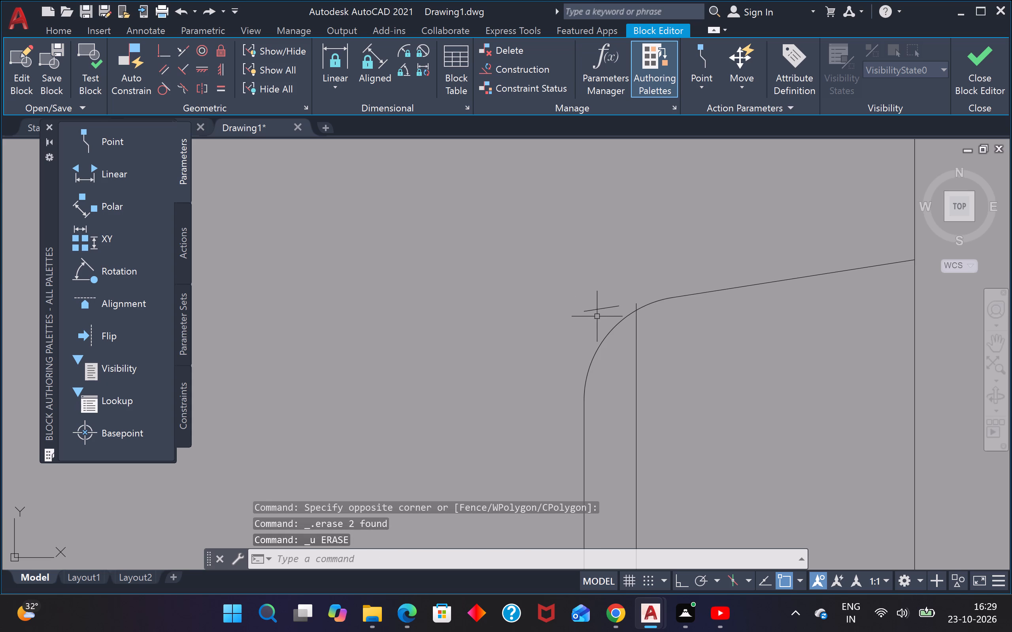
Erase the short leftover lines at the northern and southern backrest corners of the west-end chair.
{"action": "left_click", "coordinate": [605, 298]}
{"action": "left_click", "coordinate": [587, 318]}
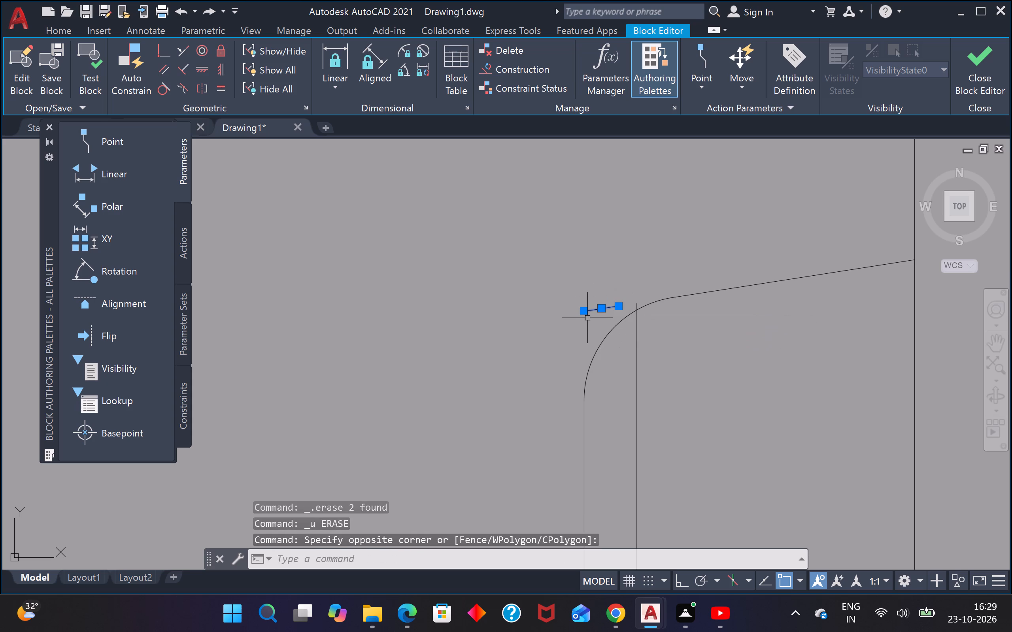
{"action": "key", "text": "Delete"}
{"action": "scroll", "coordinate": [608, 273], "scroll_direction": "down", "scroll_amount": 5}
{"action": "scroll", "coordinate": [614, 329], "scroll_direction": "up", "scroll_amount": 4}
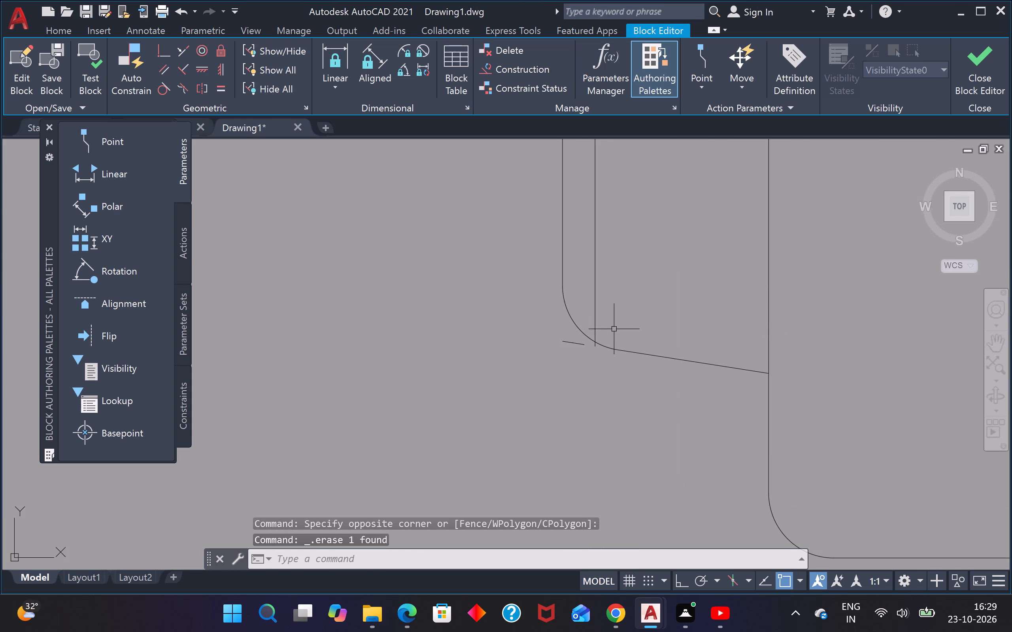
{"action": "scroll", "coordinate": [573, 333], "scroll_direction": "up", "scroll_amount": 3}
{"action": "left_click", "coordinate": [566, 339]}
{"action": "left_click", "coordinate": [550, 371]}
{"action": "key", "text": "Delete"}
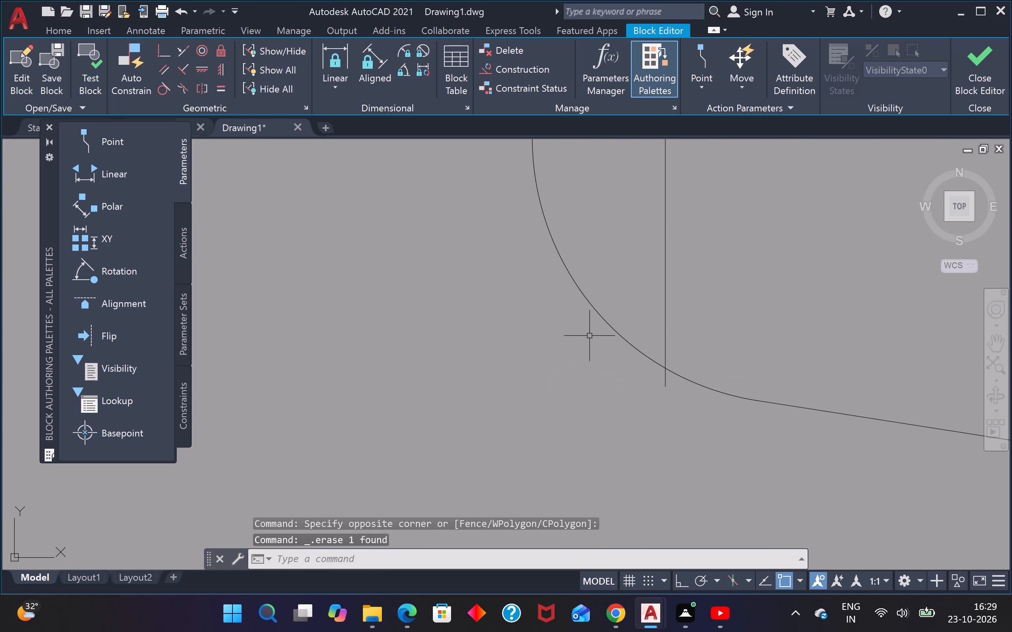
Trim both ends of the west-end chair's remaining inner backrest line where they overshoot the rounded corners.
{"action": "scroll", "coordinate": [589, 336], "scroll_direction": "down", "scroll_amount": 3}
{"action": "type", "text": "tr"}
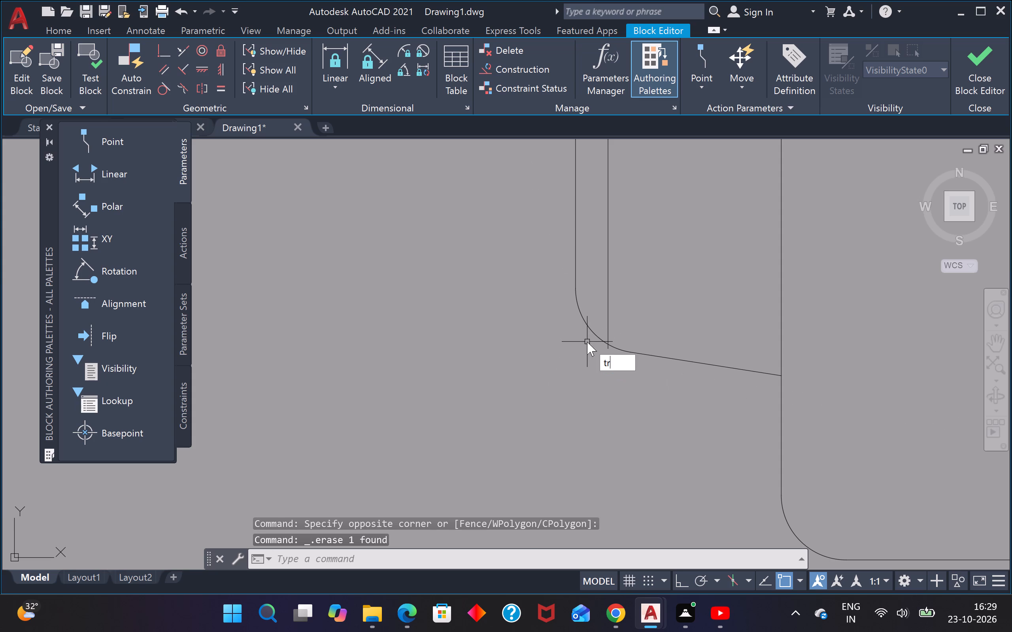
{"action": "key", "text": "space"}
{"action": "scroll", "coordinate": [614, 349], "scroll_direction": "up", "scroll_amount": 3}
{"action": "left_click", "coordinate": [608, 349]}
{"action": "left_click", "coordinate": [589, 342]}
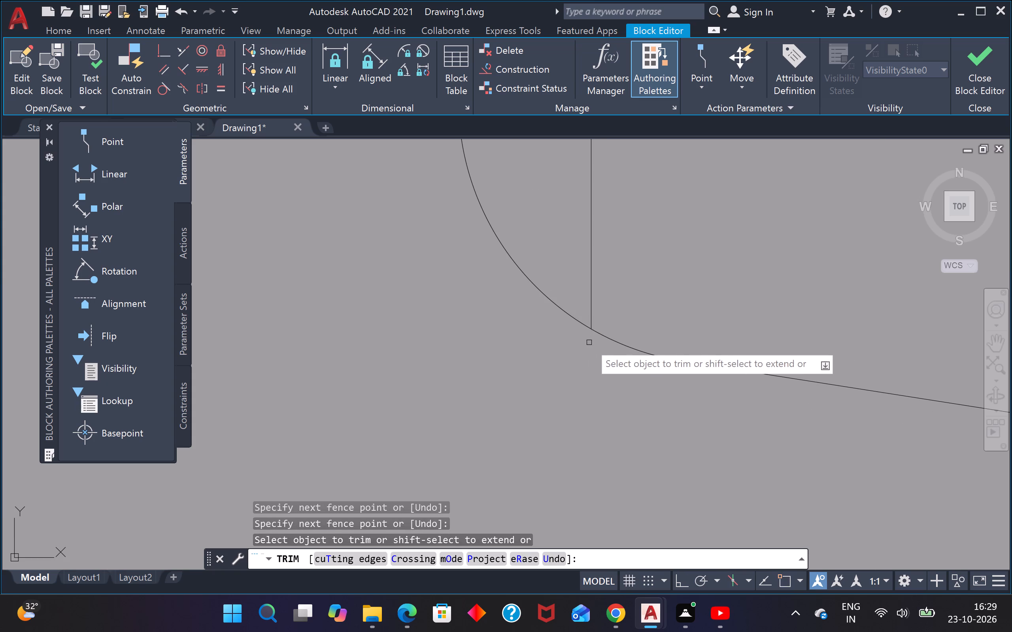
{"action": "scroll", "coordinate": [589, 342], "scroll_direction": "down", "scroll_amount": 4}
{"action": "scroll", "coordinate": [588, 288], "scroll_direction": "down", "scroll_amount": 3}
{"action": "scroll", "coordinate": [582, 246], "scroll_direction": "up", "scroll_amount": 4}
{"action": "scroll", "coordinate": [630, 252], "scroll_direction": "up", "scroll_amount": 4}
{"action": "left_click", "coordinate": [618, 320]}
{"action": "left_click", "coordinate": [587, 340]}
Trim both overshooting ends of the inner backrest line on the western chair at the table's north side.
{"action": "scroll", "coordinate": [600, 331], "scroll_direction": "down", "scroll_amount": 6}
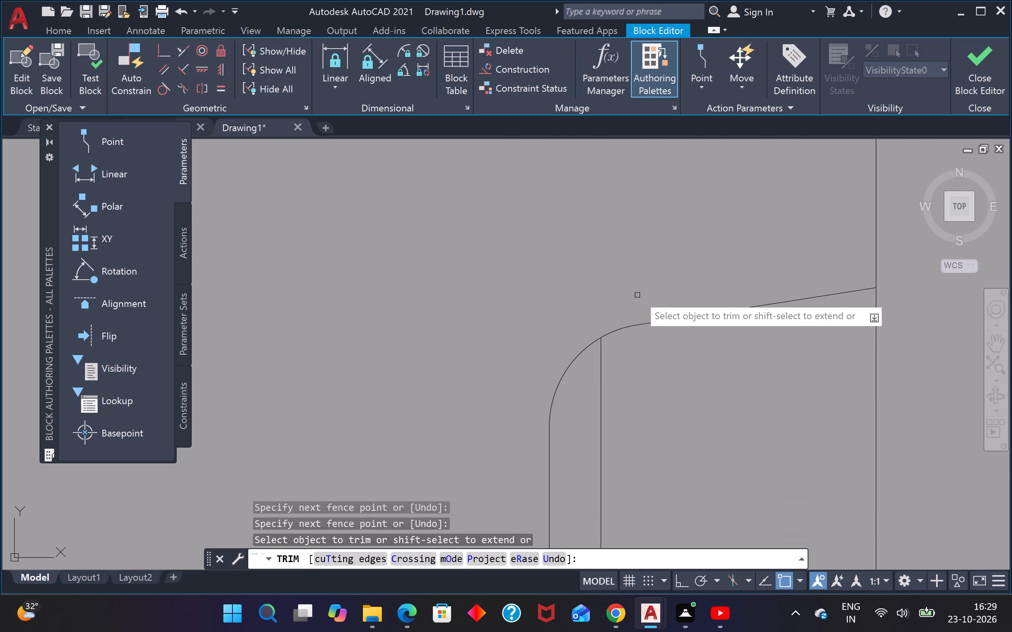
{"action": "scroll", "coordinate": [638, 295], "scroll_direction": "down", "scroll_amount": 8}
{"action": "scroll", "coordinate": [729, 223], "scroll_direction": "up", "scroll_amount": 5}
{"action": "scroll", "coordinate": [623, 285], "scroll_direction": "up", "scroll_amount": 3}
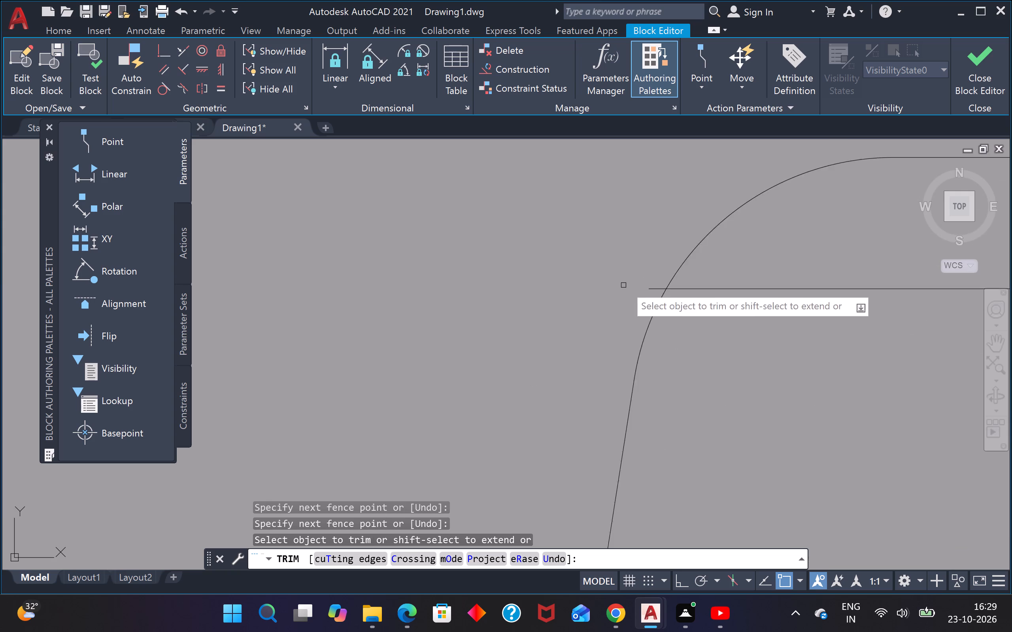
{"action": "scroll", "coordinate": [632, 284], "scroll_direction": "up", "scroll_amount": 2}
{"action": "left_click", "coordinate": [715, 278]}
{"action": "left_click", "coordinate": [710, 310]}
{"action": "scroll", "coordinate": [720, 297], "scroll_direction": "down", "scroll_amount": 9}
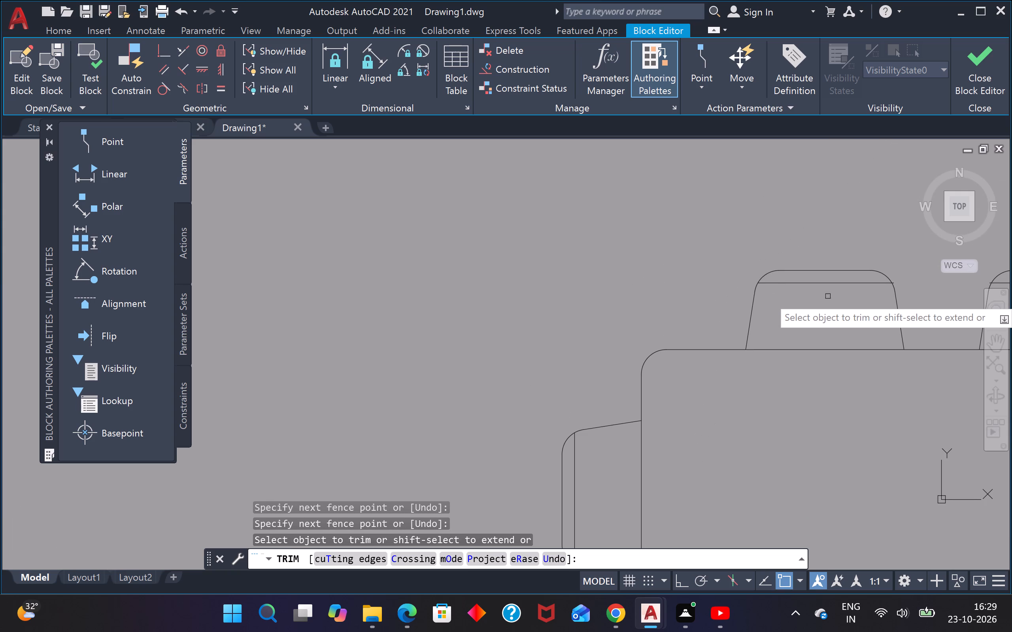
{"action": "scroll", "coordinate": [920, 278], "scroll_direction": "up", "scroll_amount": 4}
{"action": "scroll", "coordinate": [719, 293], "scroll_direction": "up", "scroll_amount": 4}
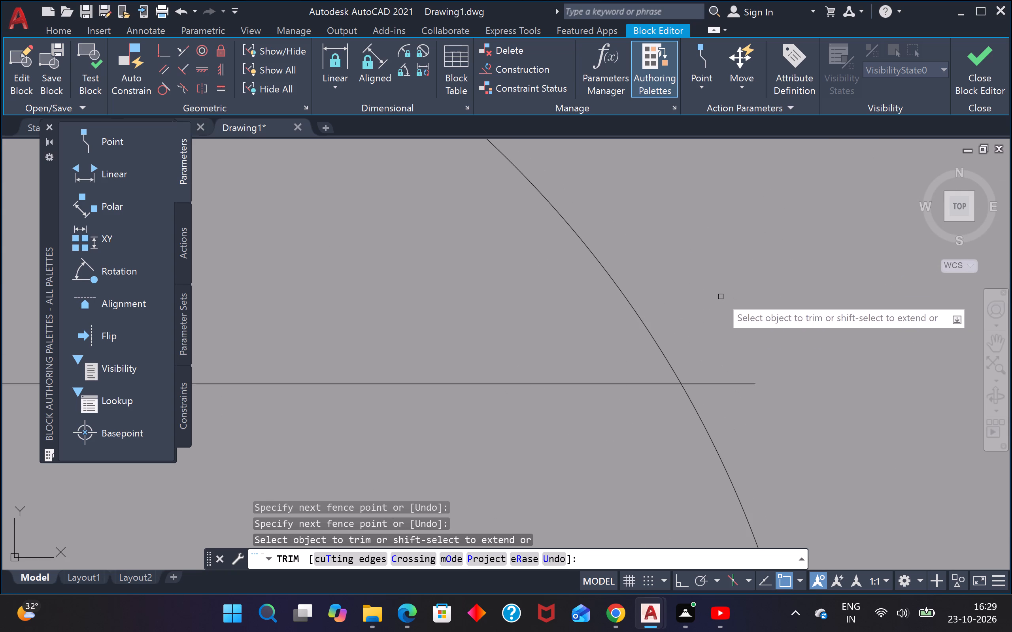
{"action": "left_click_drag", "start_coordinate": [715, 330], "coordinate": [719, 335]}
{"action": "left_click", "coordinate": [750, 406]}
Trim both overshooting ends of the inner backrest line on the eastern chair at the table's north side.
{"action": "scroll", "coordinate": [771, 372], "scroll_direction": "down", "scroll_amount": 15}
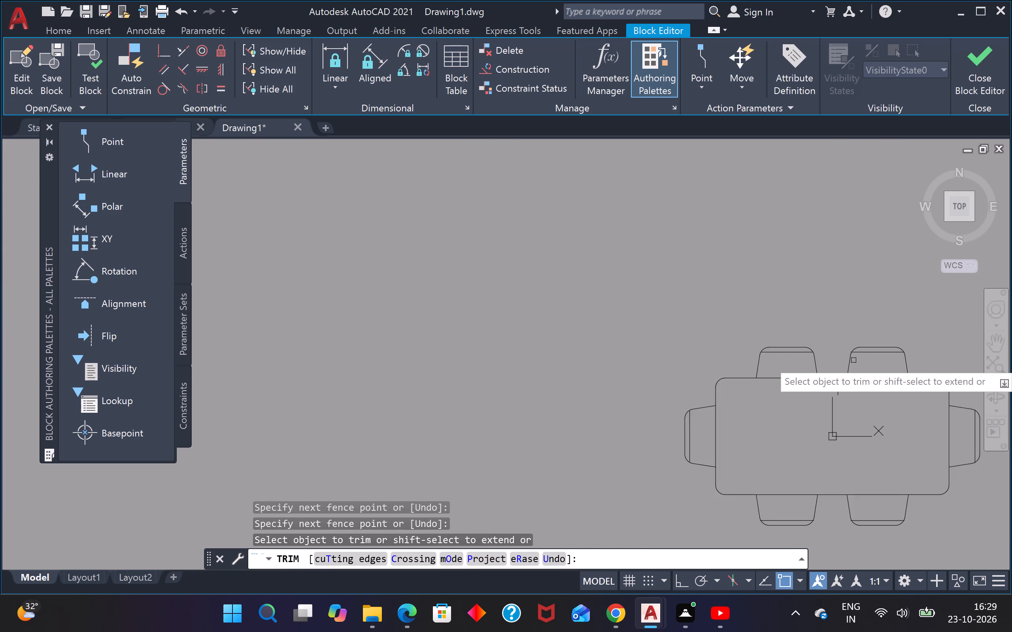
{"action": "scroll", "coordinate": [863, 359], "scroll_direction": "up", "scroll_amount": 5}
{"action": "scroll", "coordinate": [740, 299], "scroll_direction": "up", "scroll_amount": 5}
{"action": "left_click", "coordinate": [753, 290]}
{"action": "left_click_drag", "start_coordinate": [738, 310], "coordinate": [742, 310]}
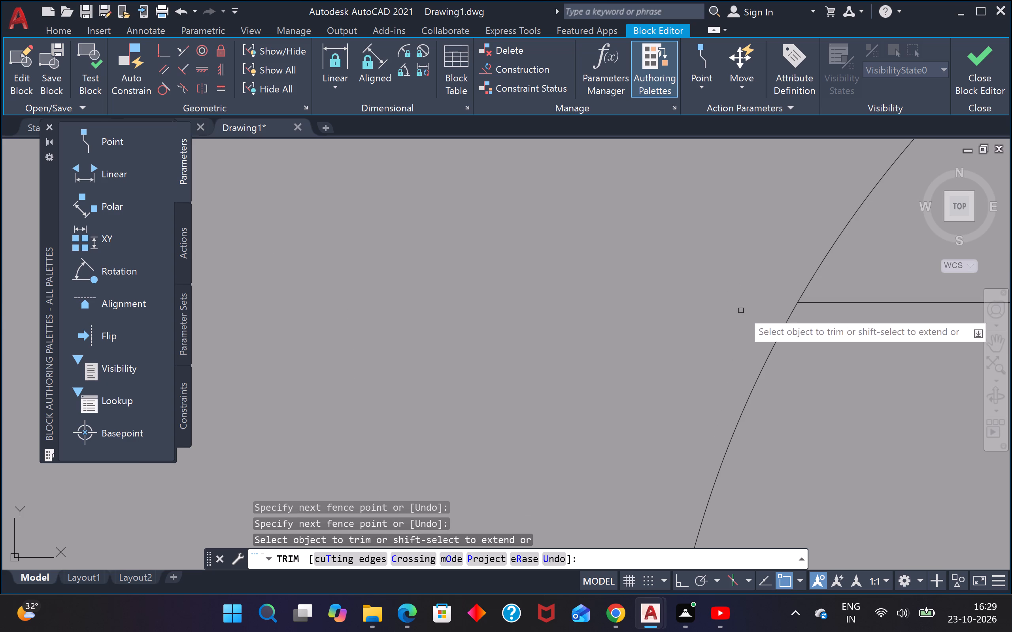
{"action": "scroll", "coordinate": [764, 299], "scroll_direction": "down", "scroll_amount": 14}
{"action": "scroll", "coordinate": [857, 294], "scroll_direction": "up", "scroll_amount": 5}
{"action": "scroll", "coordinate": [762, 271], "scroll_direction": "up", "scroll_amount": 4}
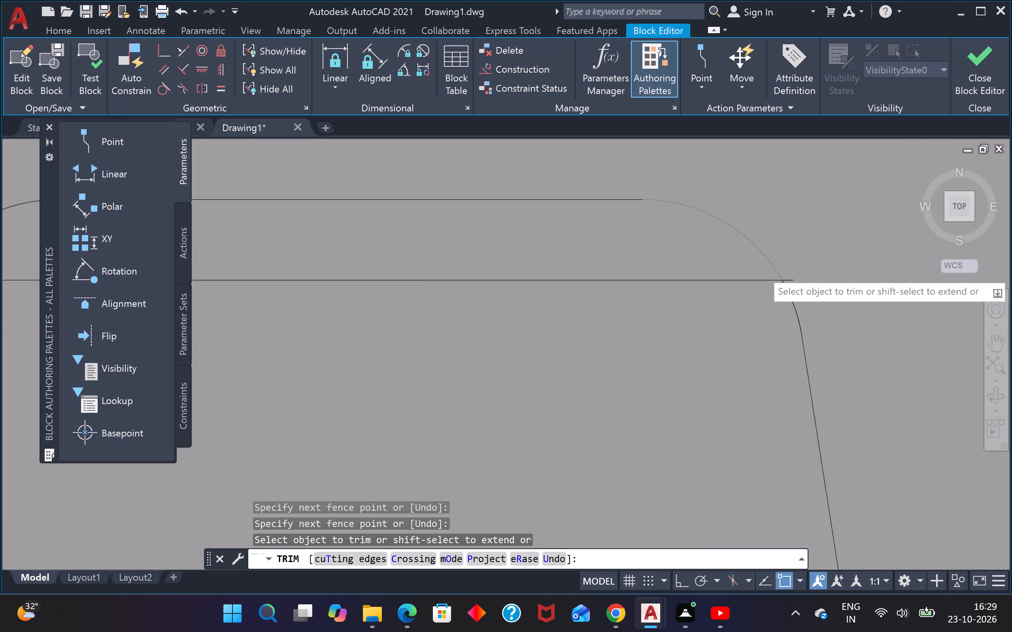
{"action": "left_click", "coordinate": [833, 262]}
{"action": "left_click", "coordinate": [842, 314]}
Trim the northern end of the east-end chair's inner backrest line where it overshoots the rounded corner.
{"action": "scroll", "coordinate": [878, 282], "scroll_direction": "down", "scroll_amount": 5}
{"action": "scroll", "coordinate": [918, 340], "scroll_direction": "down", "scroll_amount": 5}
{"action": "middle_click_drag", "start_coordinate": [961, 392], "coordinate": [685, 332]}
{"action": "scroll", "coordinate": [722, 350], "scroll_direction": "up", "scroll_amount": 2}
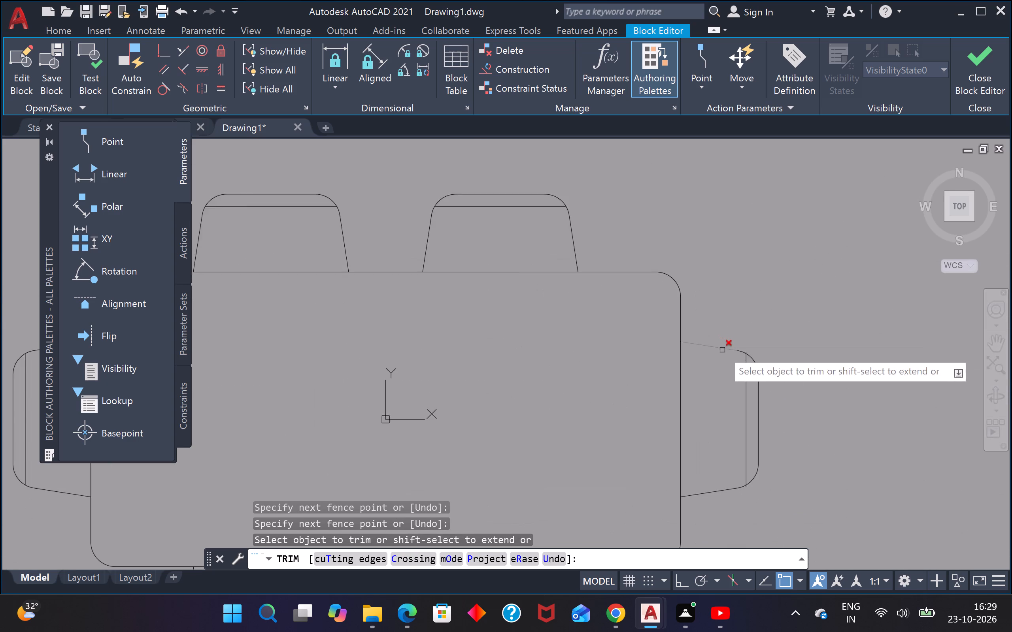
{"action": "scroll", "coordinate": [722, 350], "scroll_direction": "up", "scroll_amount": 3}
{"action": "scroll", "coordinate": [892, 366], "scroll_direction": "up", "scroll_amount": 1}
{"action": "middle_click_drag", "start_coordinate": [892, 366], "coordinate": [774, 346]}
{"action": "scroll", "coordinate": [757, 353], "scroll_direction": "up", "scroll_amount": 2}
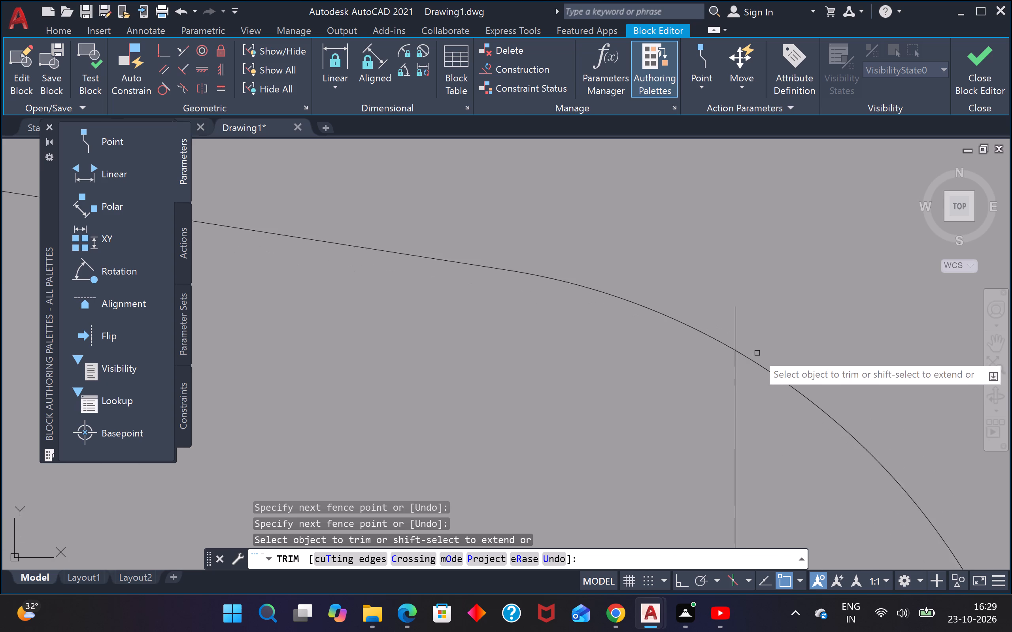
{"action": "scroll", "coordinate": [757, 353], "scroll_direction": "up", "scroll_amount": 1}
{"action": "left_click_drag", "start_coordinate": [753, 332], "coordinate": [746, 328]}
{"action": "left_click", "coordinate": [697, 311]}
Trim the southern end of the east-end chair's inner backrest line where it overshoots the rounded corner.
{"action": "scroll", "coordinate": [713, 278], "scroll_direction": "down", "scroll_amount": 6}
{"action": "scroll", "coordinate": [751, 376], "scroll_direction": "down", "scroll_amount": 4}
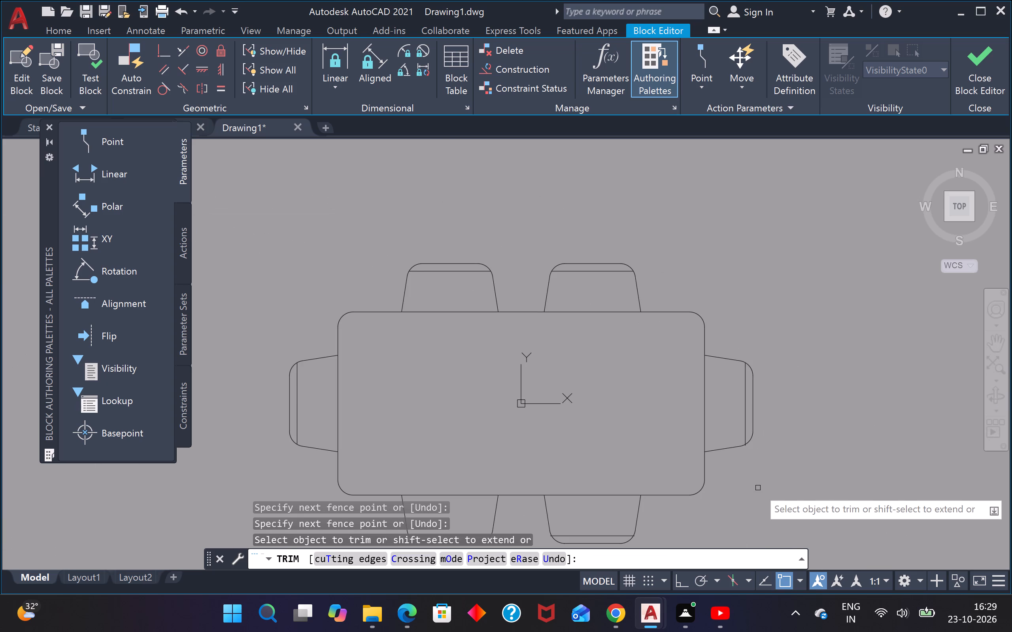
{"action": "middle_click_drag", "start_coordinate": [748, 470], "coordinate": [740, 415]}
{"action": "scroll", "coordinate": [739, 419], "scroll_direction": "down", "scroll_amount": 1}
{"action": "scroll", "coordinate": [740, 387], "scroll_direction": "up", "scroll_amount": 4}
{"action": "middle_click_drag", "start_coordinate": [727, 494], "coordinate": [731, 422]}
{"action": "scroll", "coordinate": [727, 494], "scroll_direction": "up", "scroll_amount": 1}
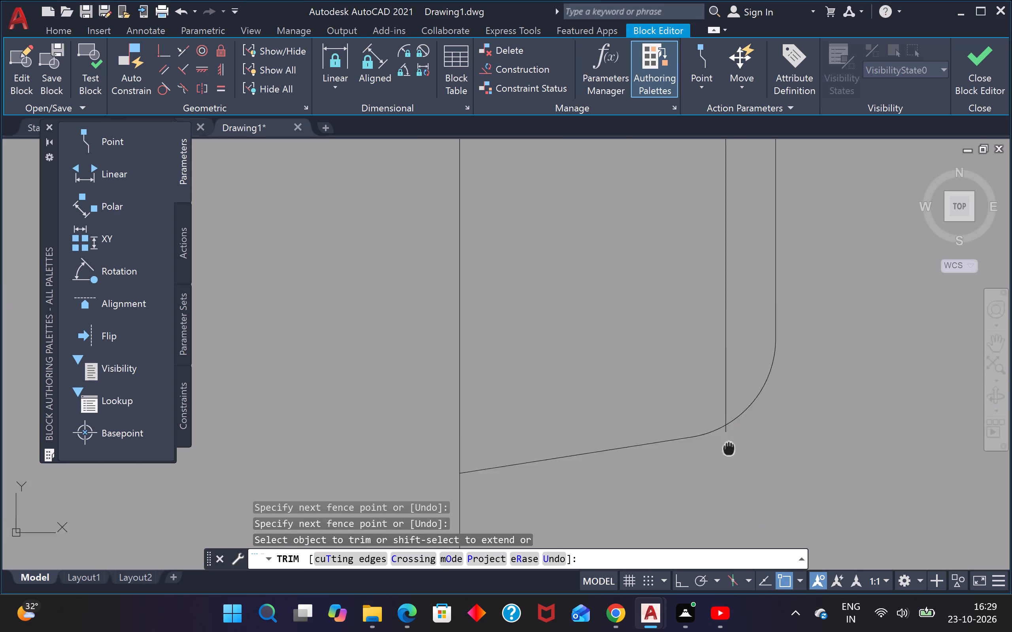
{"action": "middle_click_drag", "start_coordinate": [731, 422], "coordinate": [732, 408]}
{"action": "scroll", "coordinate": [734, 386], "scroll_direction": "up", "scroll_amount": 5}
{"action": "left_click", "coordinate": [740, 280]}
{"action": "left_click", "coordinate": [700, 297]}
Trim both overshooting ends of the inner backrest line on the eastern chair at the table's south side.
{"action": "scroll", "coordinate": [710, 290], "scroll_direction": "down", "scroll_amount": 4}
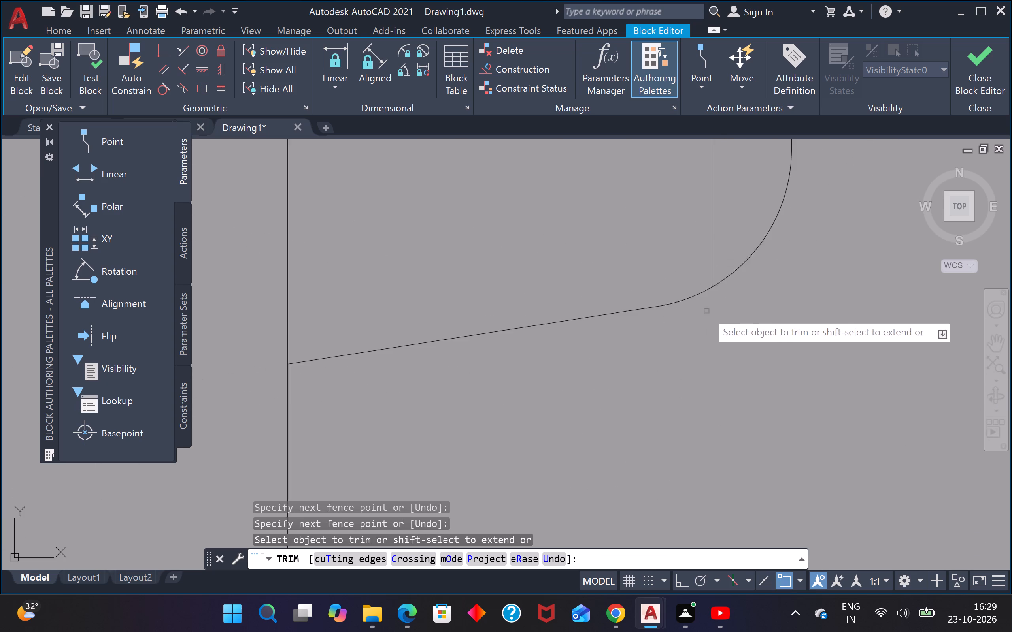
{"action": "scroll", "coordinate": [706, 311], "scroll_direction": "down", "scroll_amount": 5}
{"action": "middle_click_drag", "start_coordinate": [513, 513], "coordinate": [599, 420]}
{"action": "scroll", "coordinate": [572, 402], "scroll_direction": "up", "scroll_amount": 3}
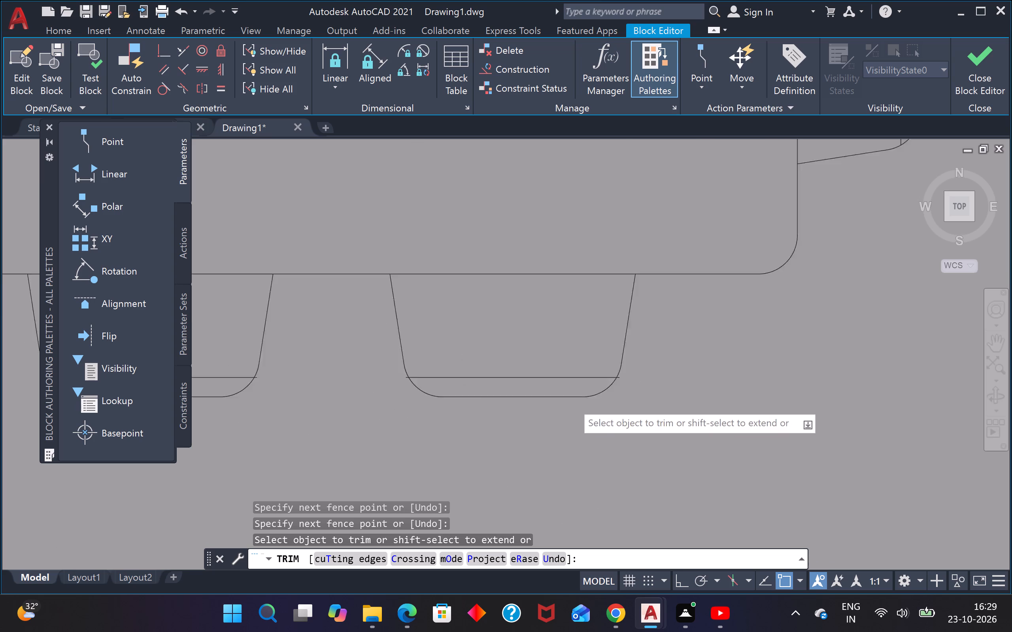
{"action": "scroll", "coordinate": [571, 401], "scroll_direction": "up", "scroll_amount": 2}
{"action": "middle_click_drag", "start_coordinate": [799, 319], "coordinate": [553, 430]}
{"action": "scroll", "coordinate": [628, 367], "scroll_direction": "up", "scroll_amount": 4}
{"action": "left_click_drag", "start_coordinate": [688, 314], "coordinate": [688, 315]}
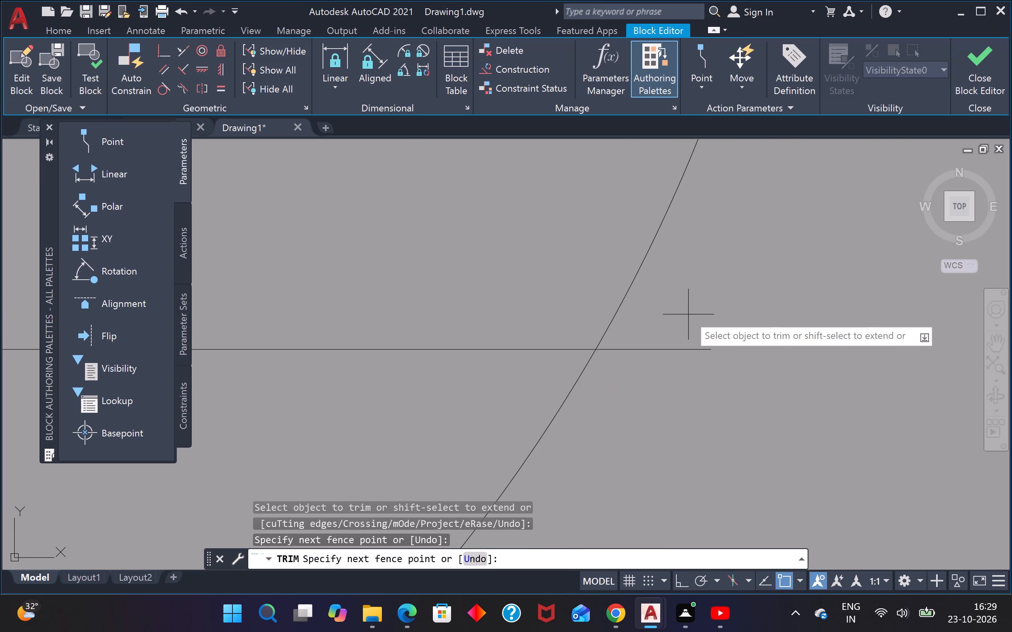
{"action": "left_click_drag", "start_coordinate": [688, 315], "coordinate": [683, 325]}
{"action": "left_click_drag", "start_coordinate": [648, 398], "coordinate": [662, 396]}
{"action": "scroll", "coordinate": [679, 374], "scroll_direction": "down", "scroll_amount": 9}
{"action": "scroll", "coordinate": [517, 382], "scroll_direction": "up", "scroll_amount": 5}
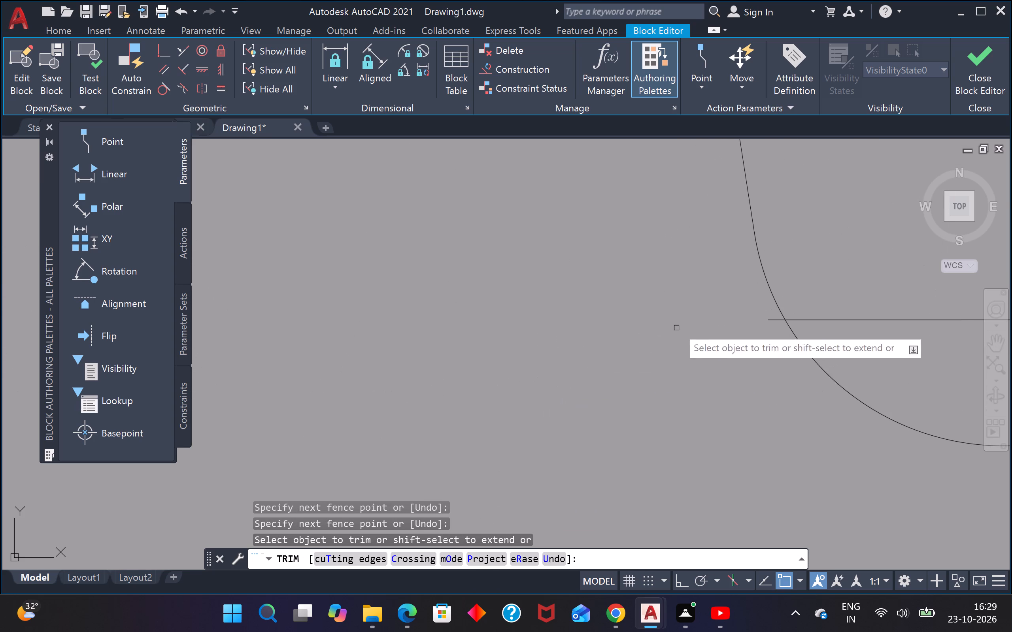
{"action": "scroll", "coordinate": [757, 310], "scroll_direction": "up", "scroll_amount": 4}
{"action": "left_click_drag", "start_coordinate": [828, 308], "coordinate": [833, 310]}
{"action": "left_click", "coordinate": [869, 404]}
Trim the overshooting eastern end of the inner backrest line on the western chair at the table's south side.
{"action": "scroll", "coordinate": [869, 400], "scroll_direction": "down", "scroll_amount": 6}
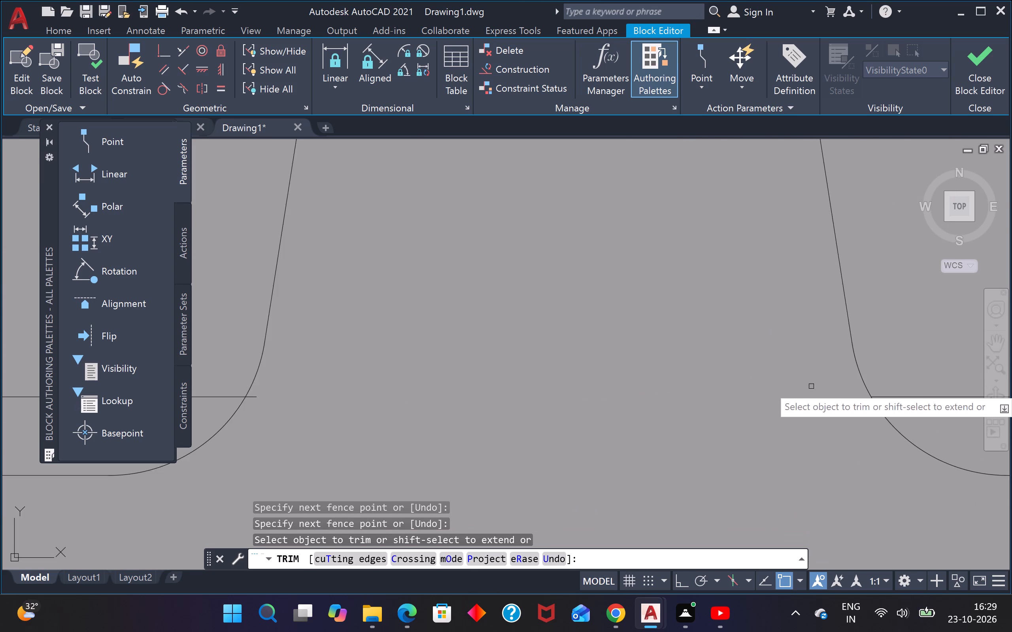
{"action": "scroll", "coordinate": [810, 386], "scroll_direction": "down", "scroll_amount": 2}
{"action": "middle_click_drag", "start_coordinate": [728, 393], "coordinate": [962, 350]}
{"action": "scroll", "coordinate": [789, 364], "scroll_direction": "up", "scroll_amount": 4}
{"action": "scroll", "coordinate": [904, 310], "scroll_direction": "down", "scroll_amount": 1}
{"action": "middle_click_drag", "start_coordinate": [897, 316], "coordinate": [524, 367]}
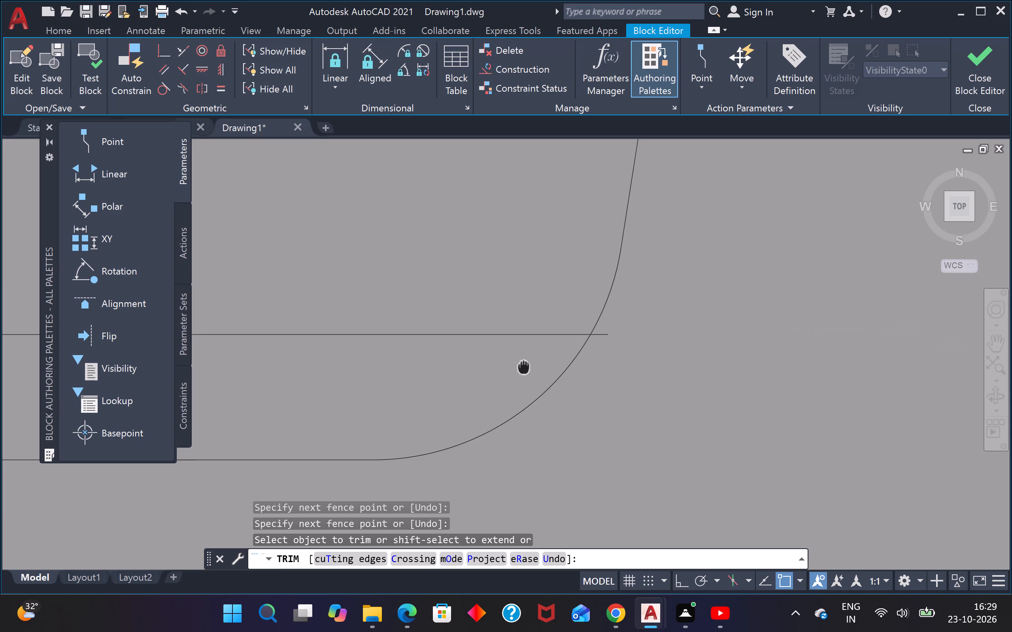
{"action": "scroll", "coordinate": [602, 327], "scroll_direction": "up", "scroll_amount": 4}
{"action": "left_click_drag", "start_coordinate": [605, 327], "coordinate": [600, 334]}
{"action": "left_click_drag", "start_coordinate": [544, 458], "coordinate": [551, 453]}
{"action": "left_click", "coordinate": [648, 347]}
Trim the overshooting western end of the inner backrest line on the western chair at the table's south side.
{"action": "scroll", "coordinate": [653, 331], "scroll_direction": "down", "scroll_amount": 1}
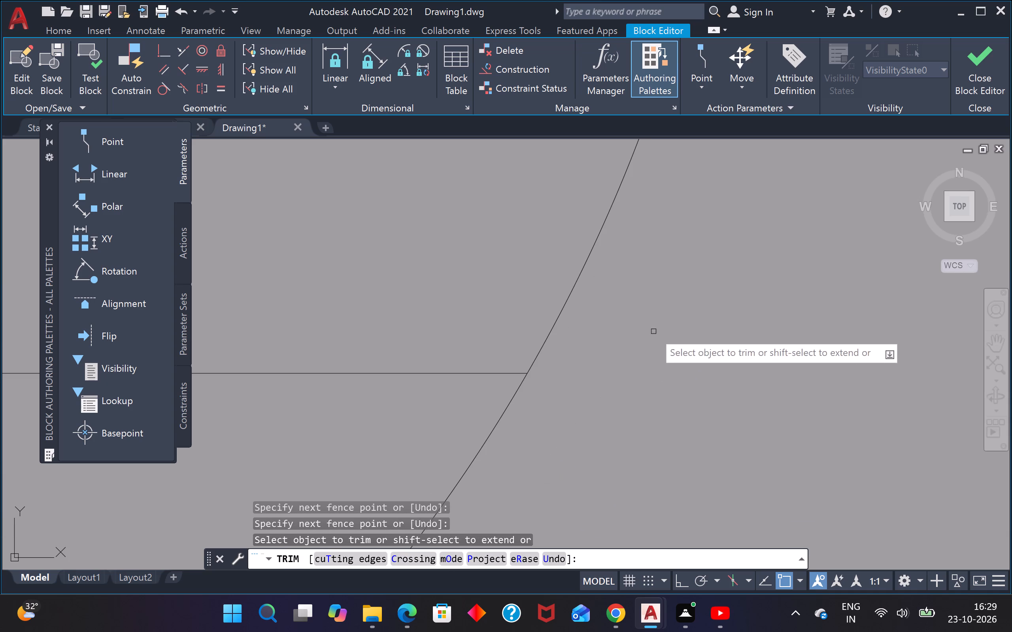
{"action": "scroll", "coordinate": [653, 331], "scroll_direction": "down", "scroll_amount": 11}
{"action": "middle_click_drag", "start_coordinate": [516, 377], "coordinate": [687, 403]}
{"action": "scroll", "coordinate": [721, 372], "scroll_direction": "up", "scroll_amount": 5}
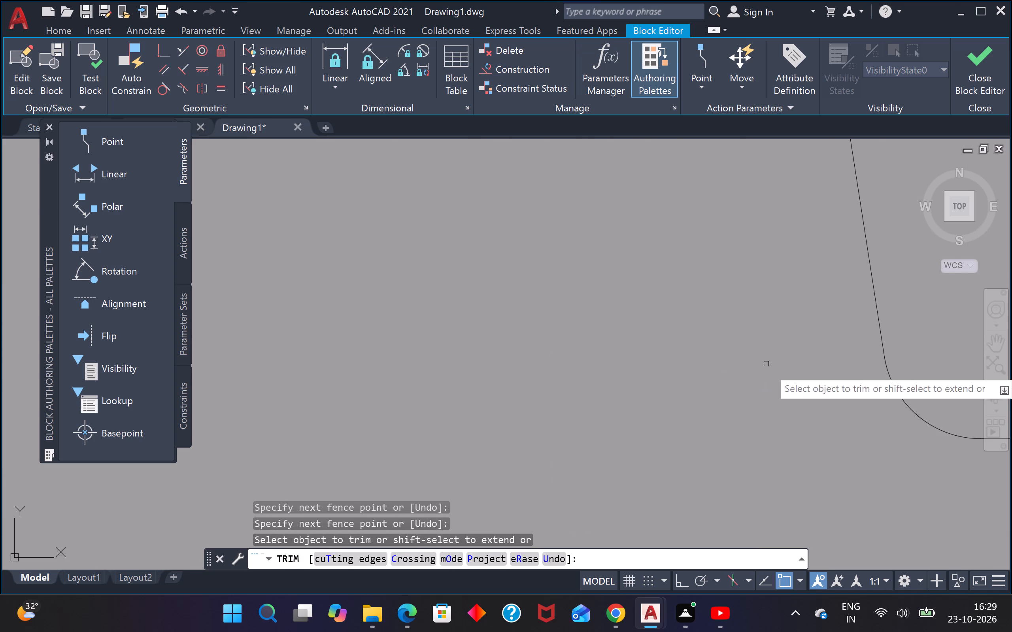
{"action": "scroll", "coordinate": [863, 431], "scroll_direction": "up", "scroll_amount": 1}
{"action": "middle_click_drag", "start_coordinate": [861, 431], "coordinate": [728, 431]}
{"action": "scroll", "coordinate": [777, 381], "scroll_direction": "up", "scroll_amount": 4}
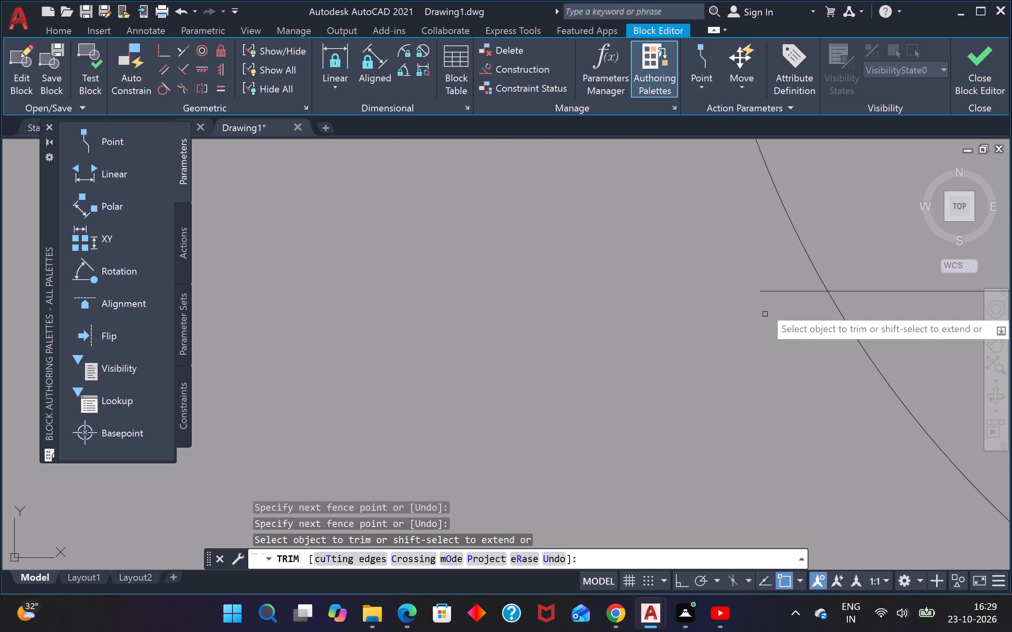
{"action": "left_click", "coordinate": [757, 265]}
{"action": "left_click", "coordinate": [802, 305]}
Close the block editor, saving the changes to the Dining Set - 36 x 72 in. block.
{"action": "scroll", "coordinate": [802, 304], "scroll_direction": "down", "scroll_amount": 8}
{"action": "middle_click_drag", "start_coordinate": [685, 297], "coordinate": [664, 493]}
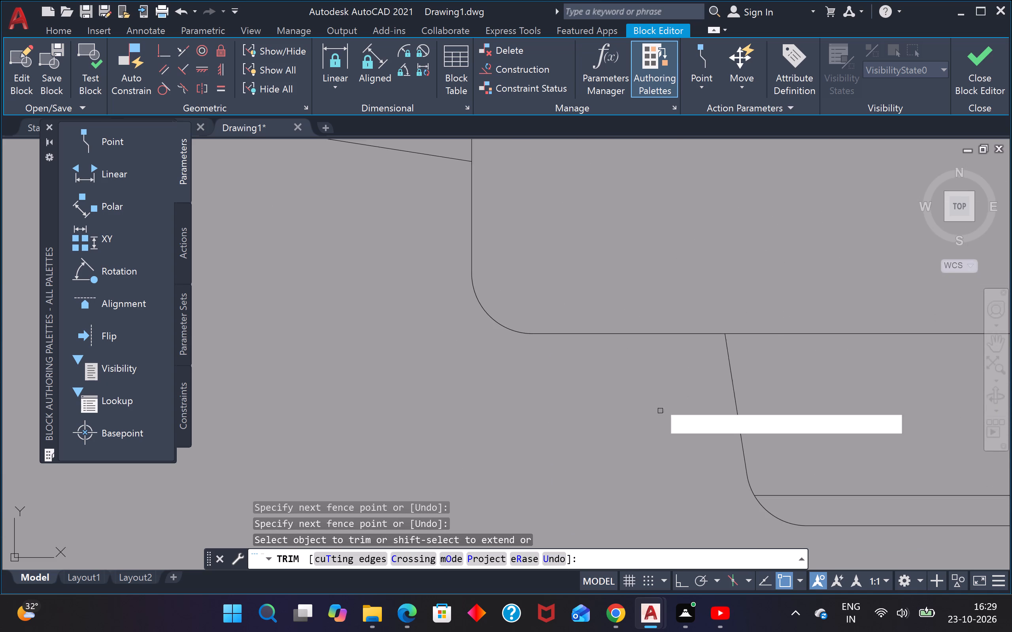
{"action": "scroll", "coordinate": [431, 206], "scroll_direction": "down", "scroll_amount": 2}
{"action": "middle_click_drag", "start_coordinate": [428, 226], "coordinate": [472, 413]}
{"action": "scroll", "coordinate": [580, 260], "scroll_direction": "down", "scroll_amount": 3}
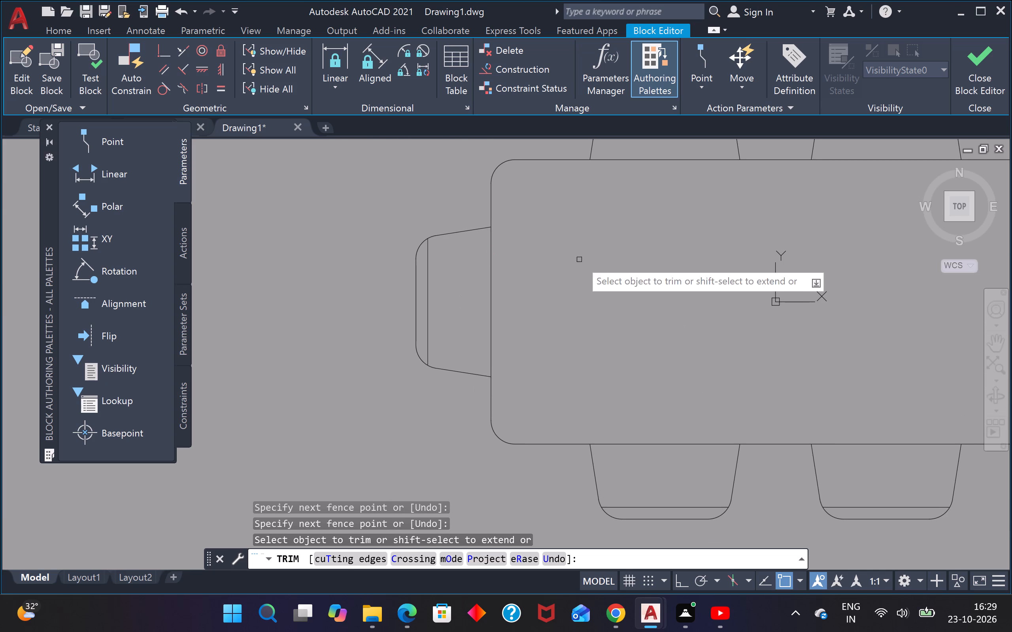
{"action": "left_click", "coordinate": [982, 65]}
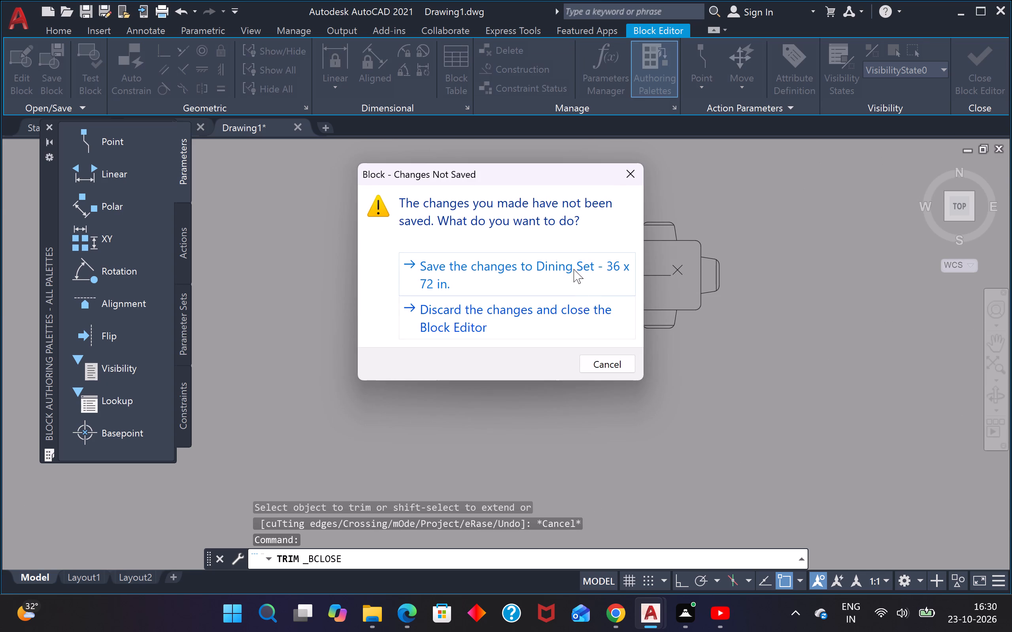
{"action": "left_click", "coordinate": [569, 258]}
Move the dining set from outside the plan into the central hall, south of the kitchen counter.
{"action": "scroll", "coordinate": [662, 285], "scroll_direction": "down", "scroll_amount": 2}
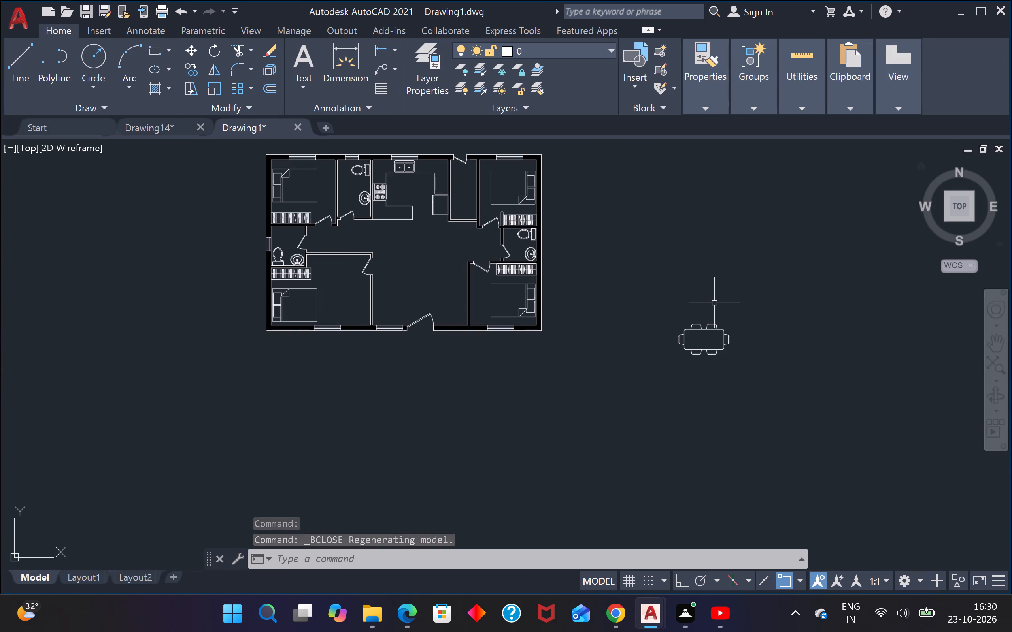
{"action": "left_click", "coordinate": [717, 303]}
{"action": "left_click", "coordinate": [696, 362]}
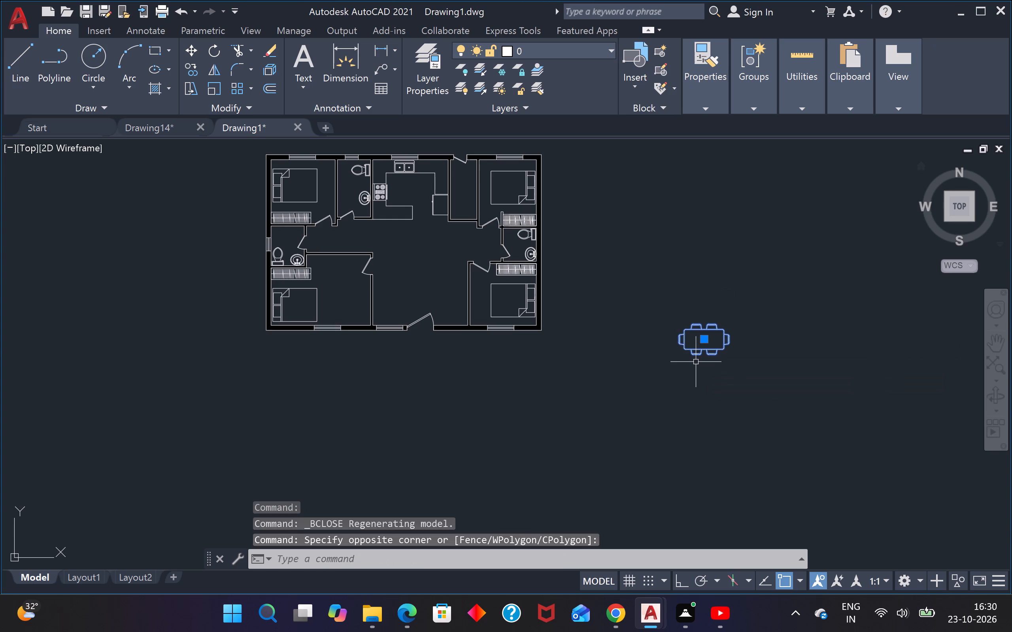
{"action": "type", "text": "m"}
{"action": "key", "text": "space"}
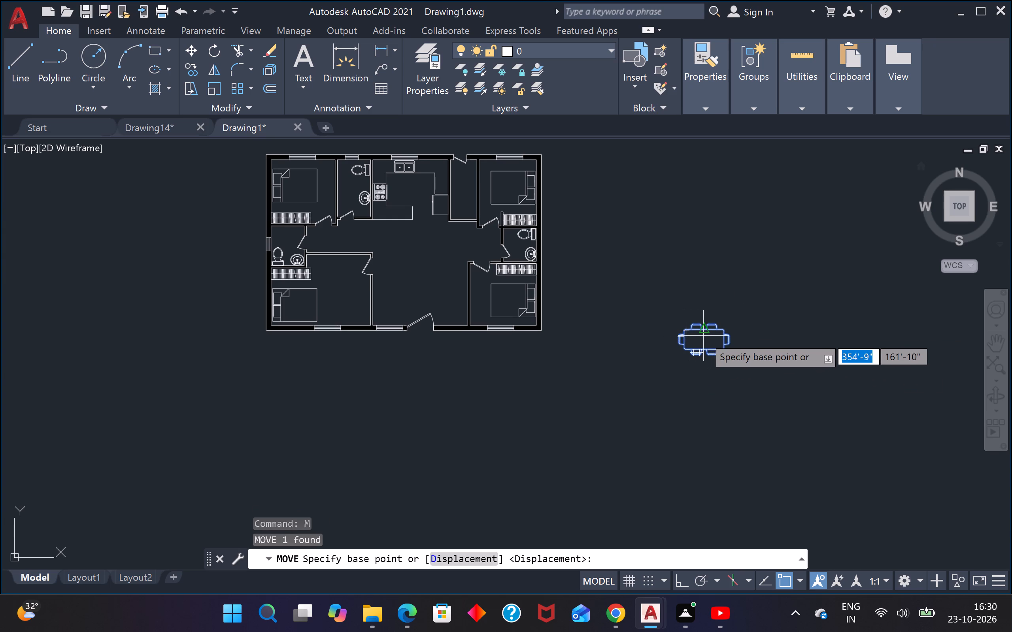
{"action": "left_click", "coordinate": [702, 340]}
{"action": "scroll", "coordinate": [702, 340], "scroll_direction": "down", "scroll_amount": 3}
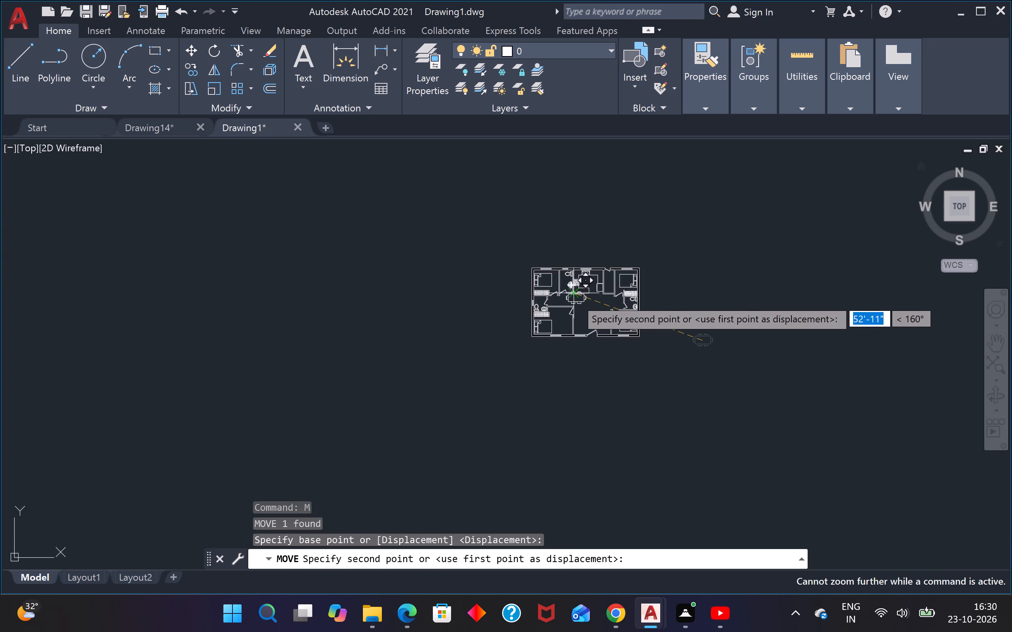
{"action": "scroll", "coordinate": [601, 310], "scroll_direction": "up", "scroll_amount": 3}
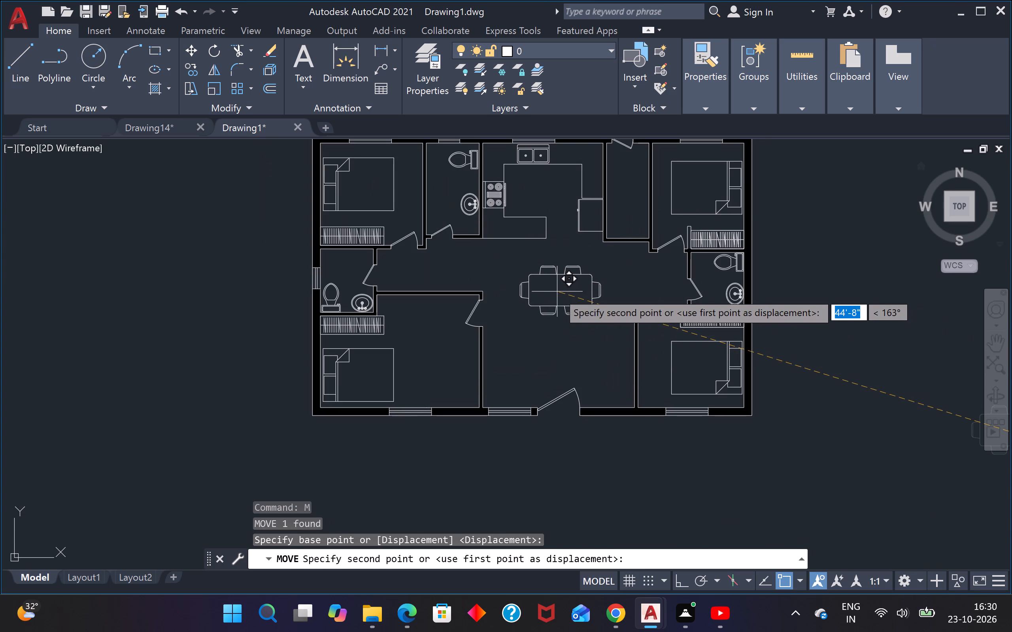
{"action": "scroll", "coordinate": [555, 296], "scroll_direction": "up", "scroll_amount": 1}
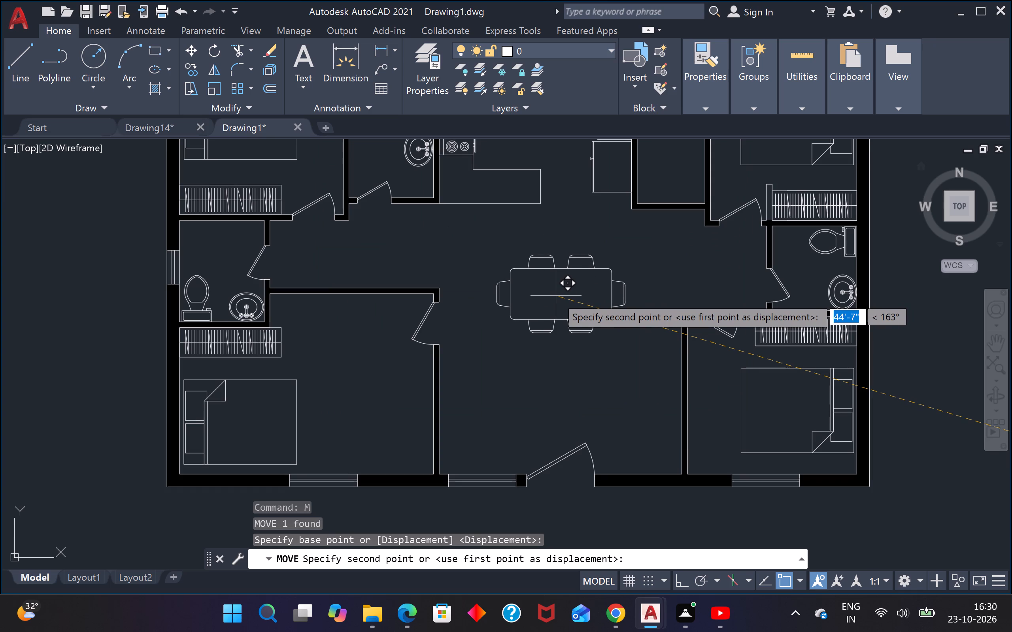
{"action": "left_click", "coordinate": [555, 287]}
{"action": "key", "text": "Escape"}
Scale the dining set down freehand to roughly two-thirds of its size, using the table's southwest corner as base point.
{"action": "left_click", "coordinate": [582, 231]}
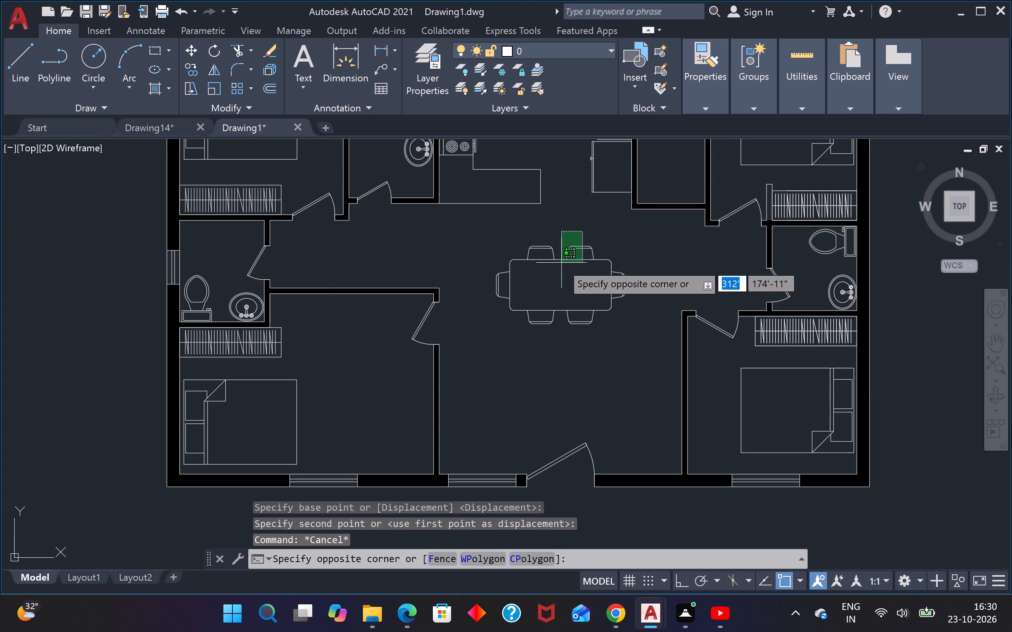
{"action": "left_click", "coordinate": [561, 262]}
{"action": "type", "text": "sc"}
{"action": "key", "text": "space"}
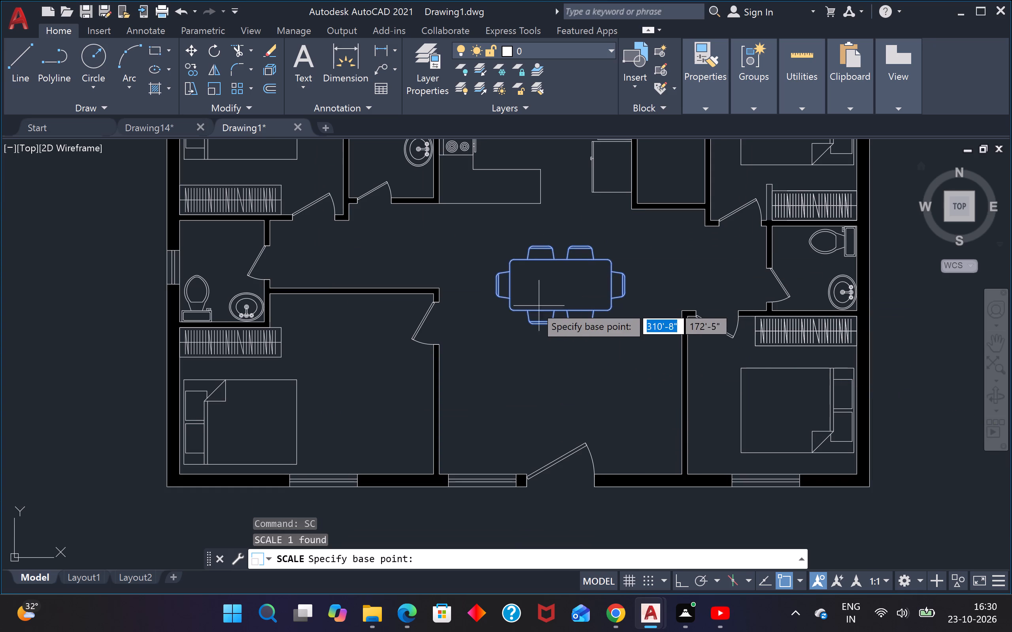
{"action": "left_click", "coordinate": [509, 313]}
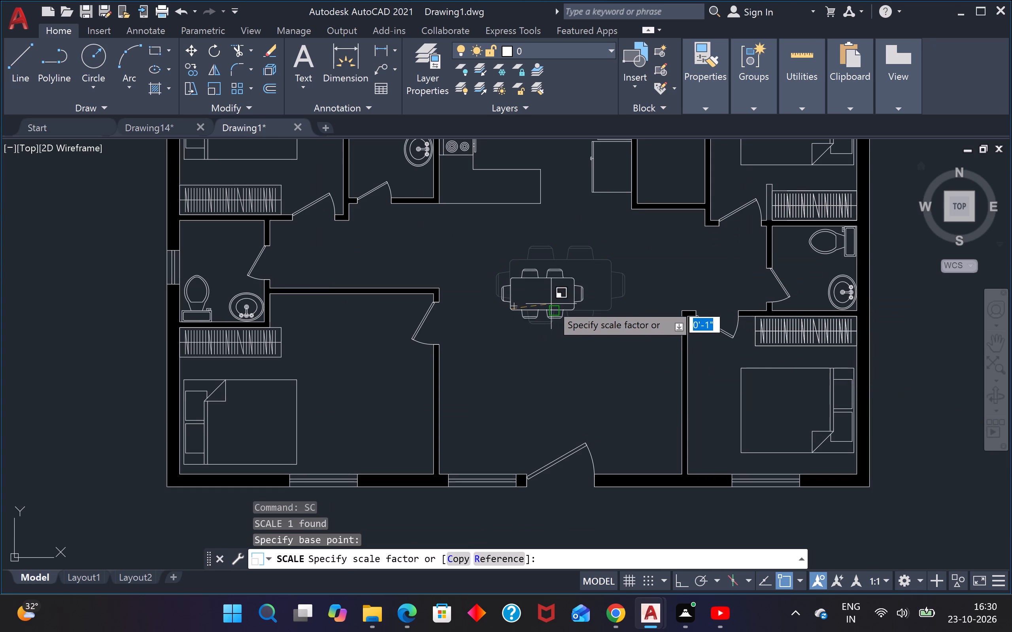
{"action": "left_click", "coordinate": [551, 304]}
Move the scaled dining set slightly east within the central hall.
{"action": "left_click", "coordinate": [595, 276]}
{"action": "left_click", "coordinate": [565, 297]}
{"action": "key", "text": "m"}
{"action": "key", "text": "space"}
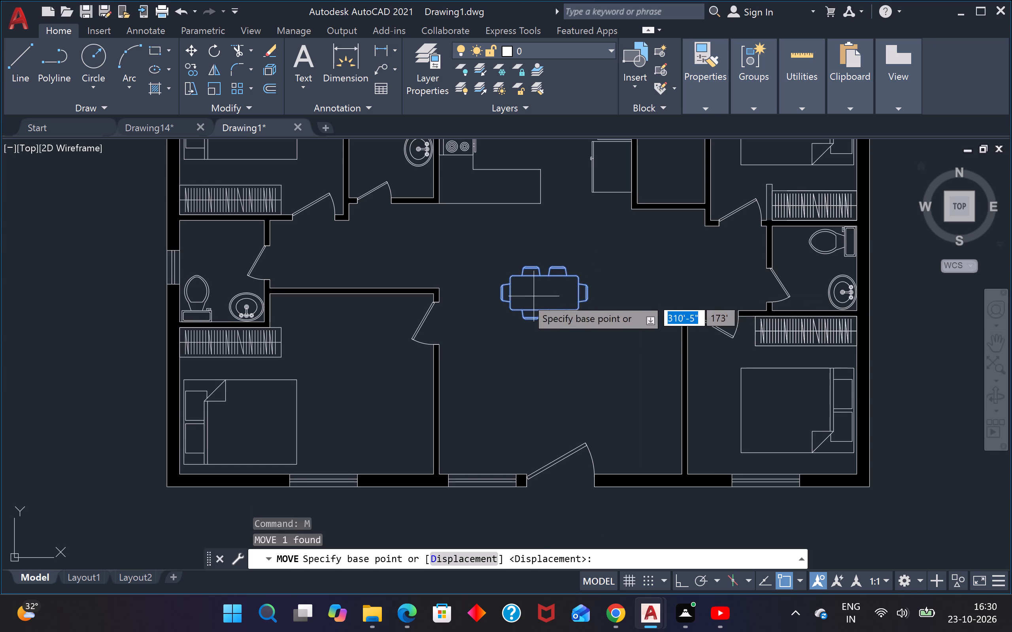
{"action": "left_click", "coordinate": [523, 297]}
{"action": "left_click", "coordinate": [542, 298]}
{"action": "key", "text": "Escape"}
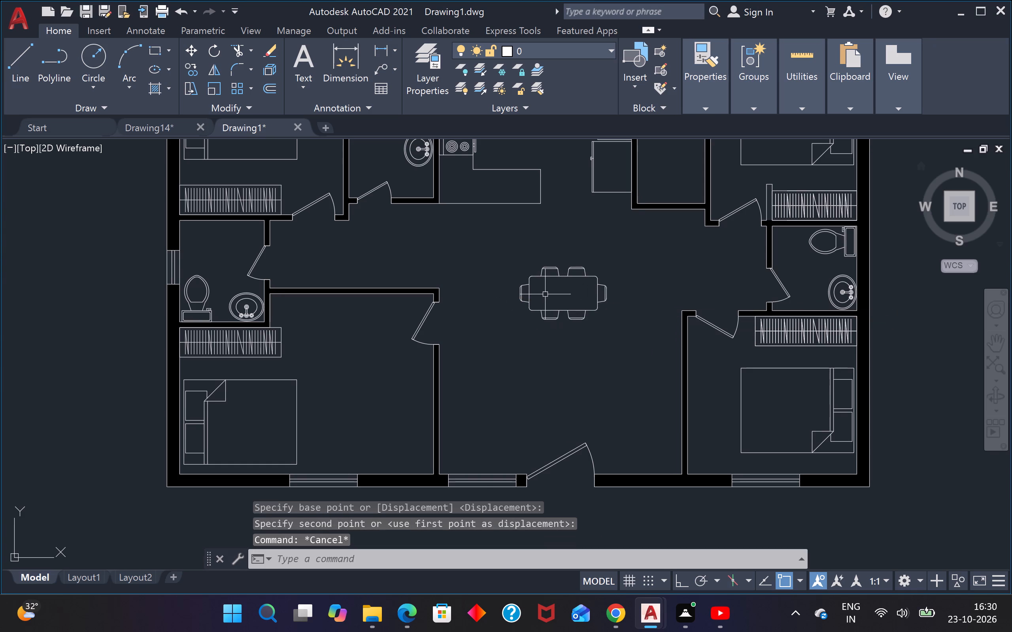
Open the Dining Set - 36 x 72 in. block for editing.
{"action": "double_click", "coordinate": [529, 306]}
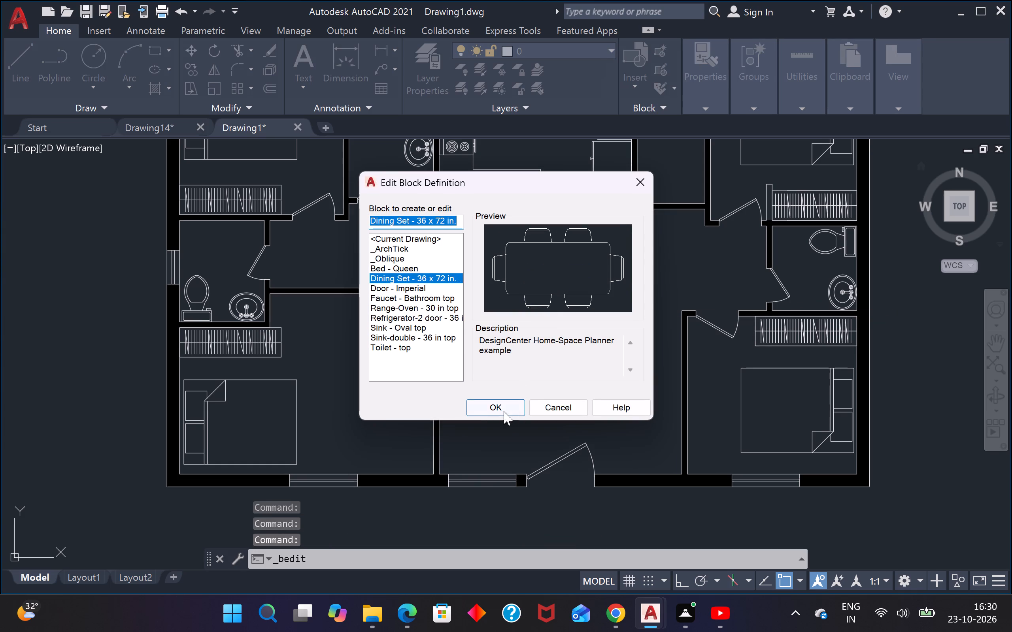
{"action": "left_click", "coordinate": [502, 407]}
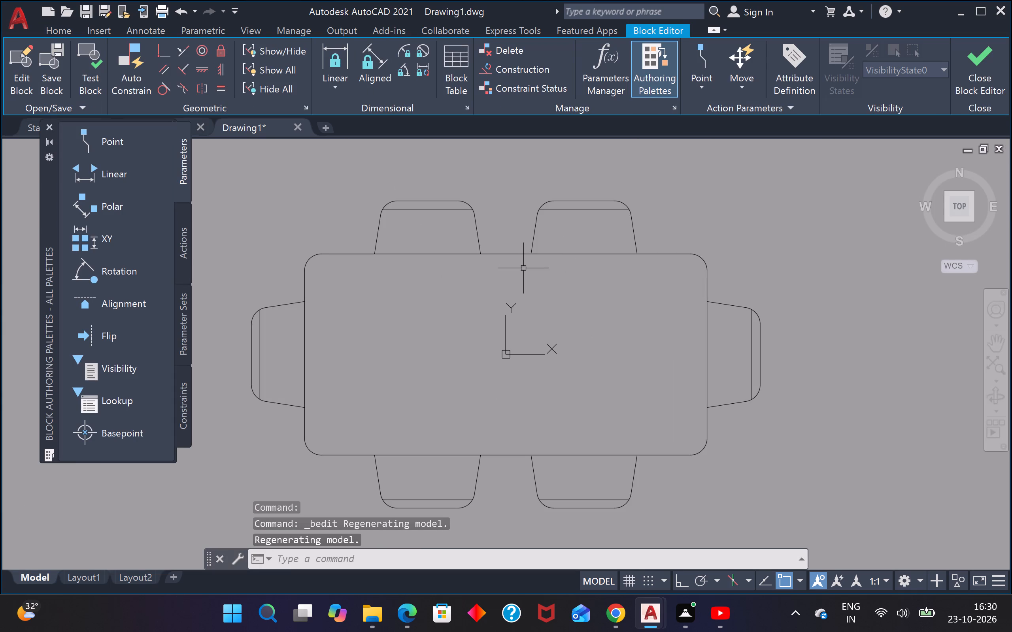
With Ortho on, draw two vertical lines about 5' long across the dining set, one between the chair pairs and one along the eastern chairs' outer edge.
{"action": "key", "text": "l"}
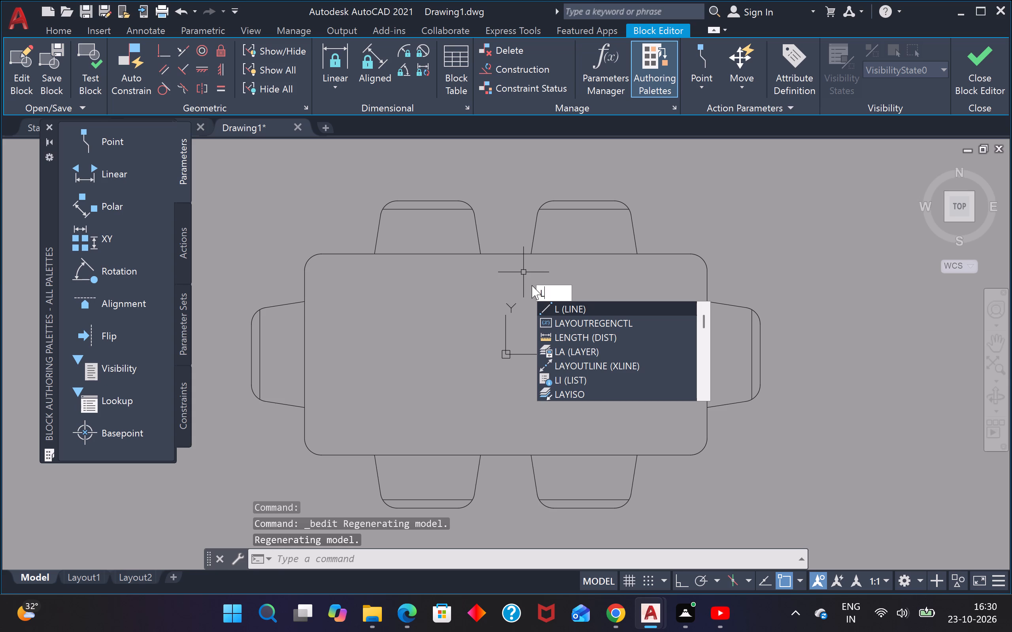
{"action": "key", "text": "space"}
{"action": "left_click", "coordinate": [498, 162]}
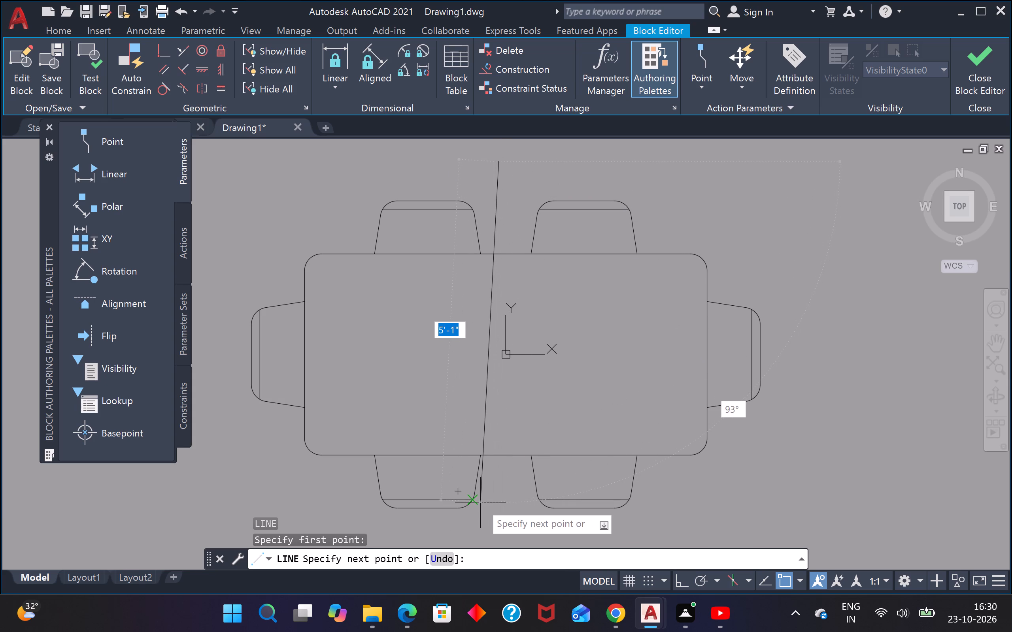
{"action": "key", "text": "F8"}
{"action": "left_click", "coordinate": [497, 506]}
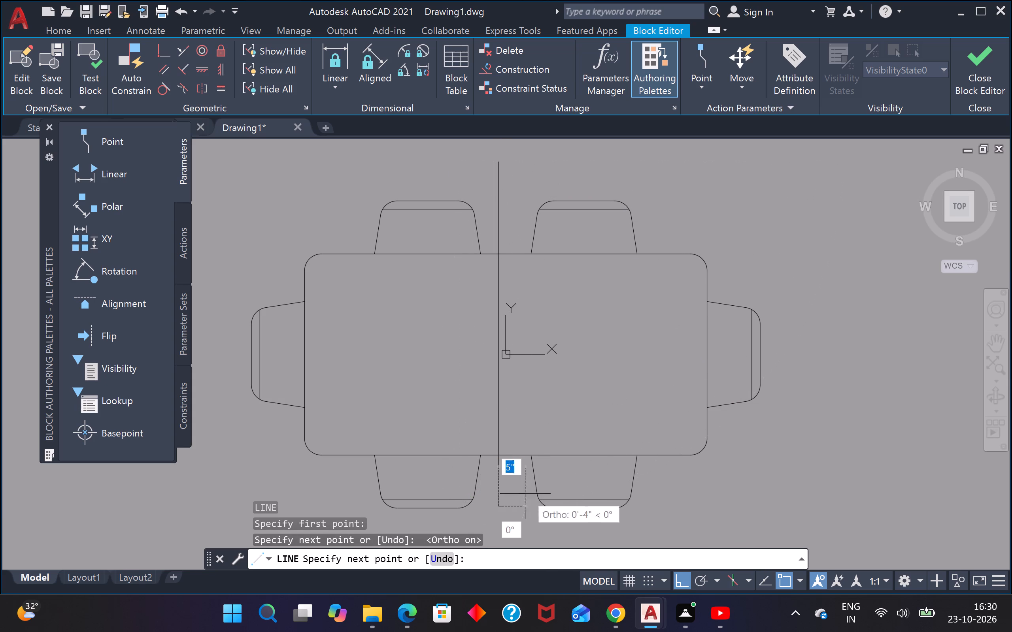
{"action": "key", "text": "Escape"}
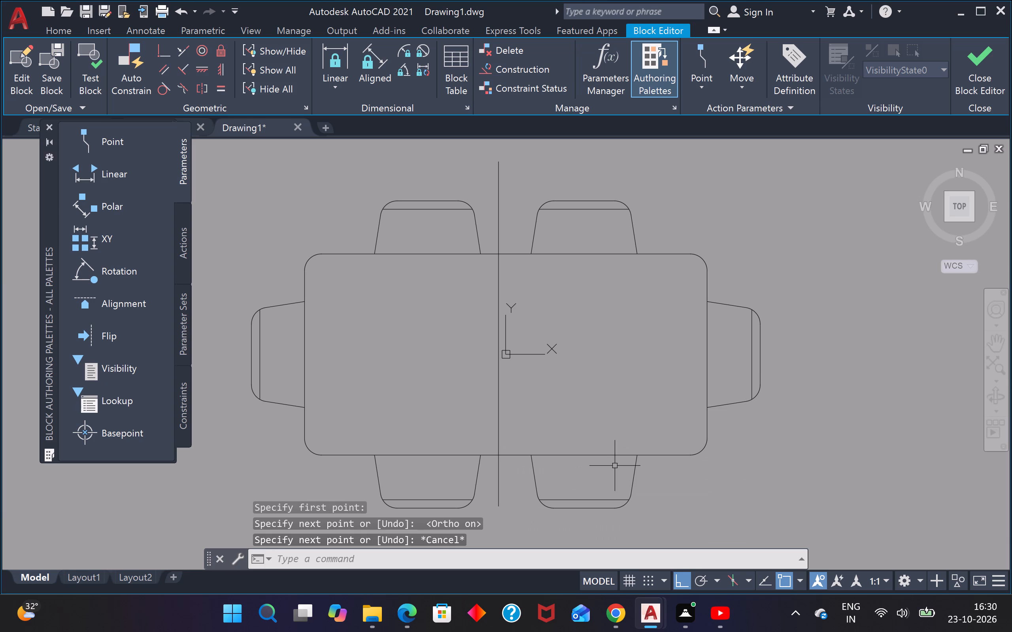
{"action": "key", "text": "space"}
{"action": "left_click", "coordinate": [636, 177]}
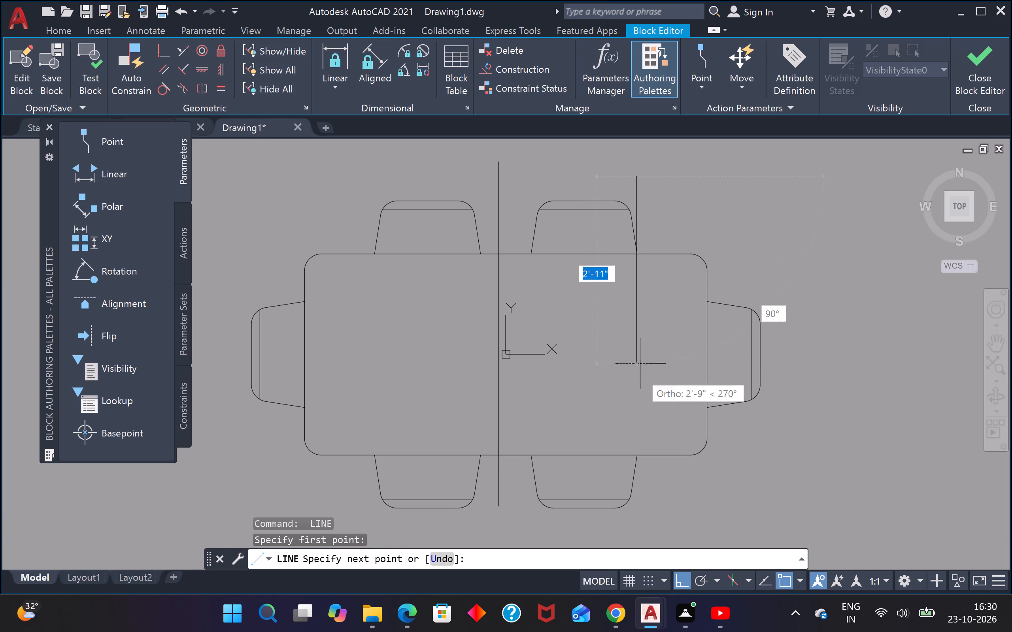
{"action": "left_click", "coordinate": [646, 526]}
{"action": "key", "text": "Escape"}
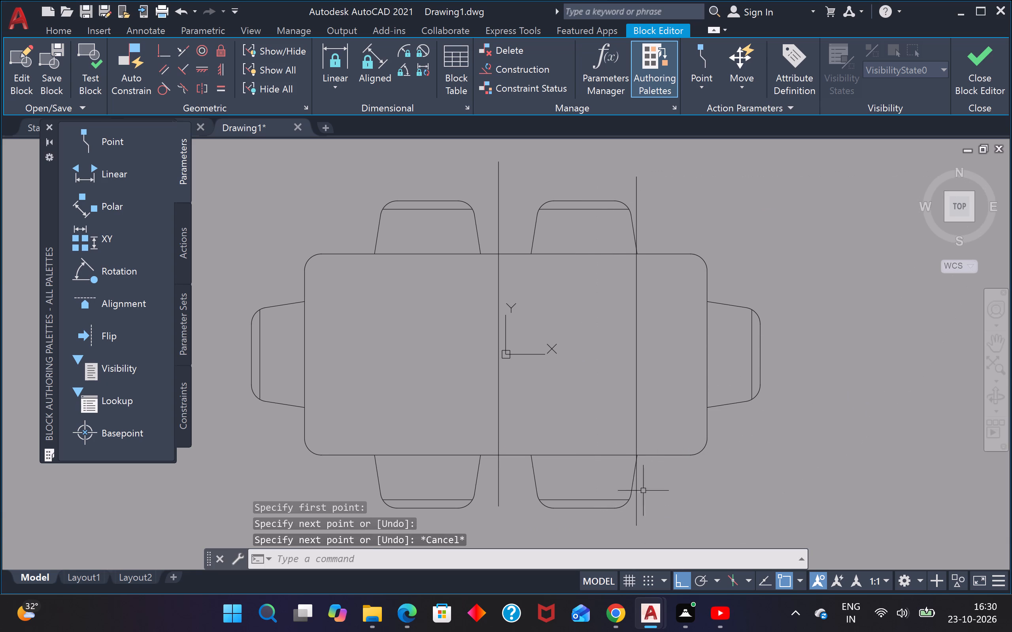
Move the eastern vertical line slightly east so it clears the corners of the eastern chairs.
{"action": "scroll", "coordinate": [634, 249], "scroll_direction": "up", "scroll_amount": 3}
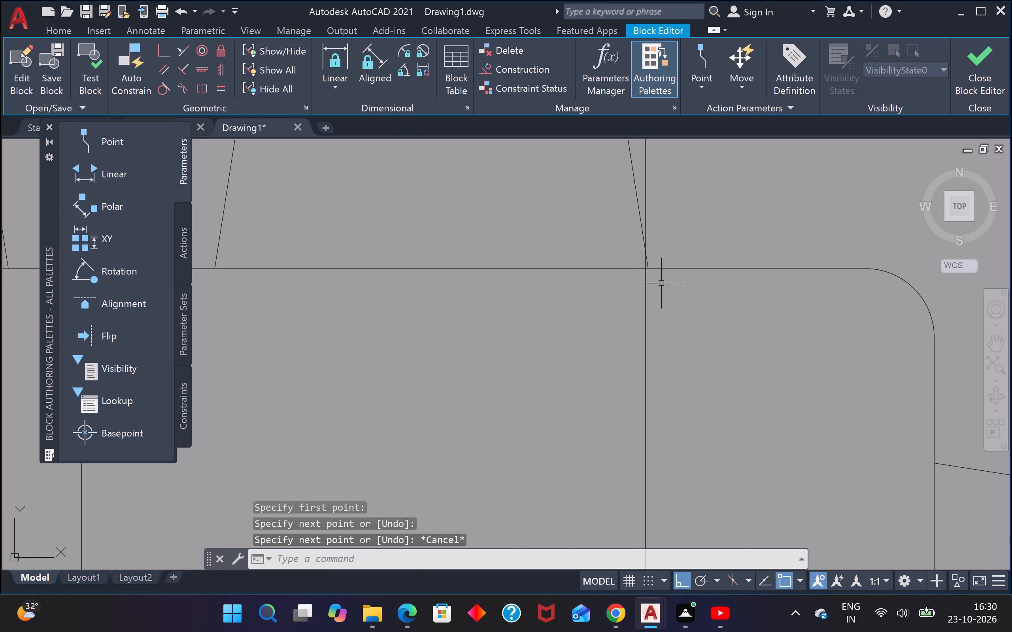
{"action": "left_click", "coordinate": [651, 335]}
{"action": "left_click", "coordinate": [624, 362]}
{"action": "type", "text": "m"}
{"action": "key", "text": "space"}
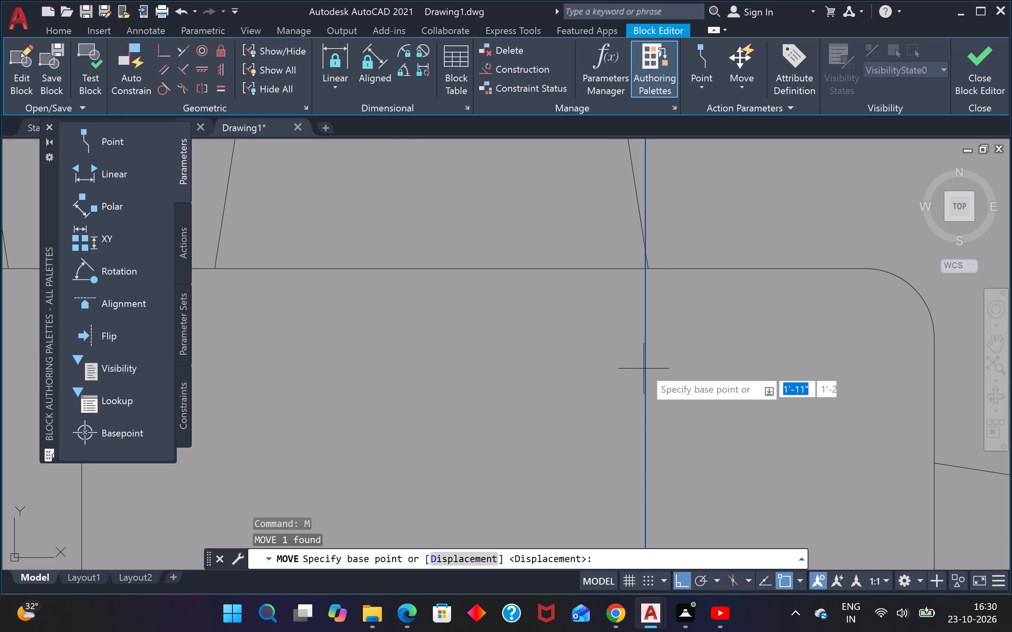
{"action": "left_click", "coordinate": [645, 368]}
{"action": "left_click", "coordinate": [685, 369]}
{"action": "left_click", "coordinate": [646, 380]}
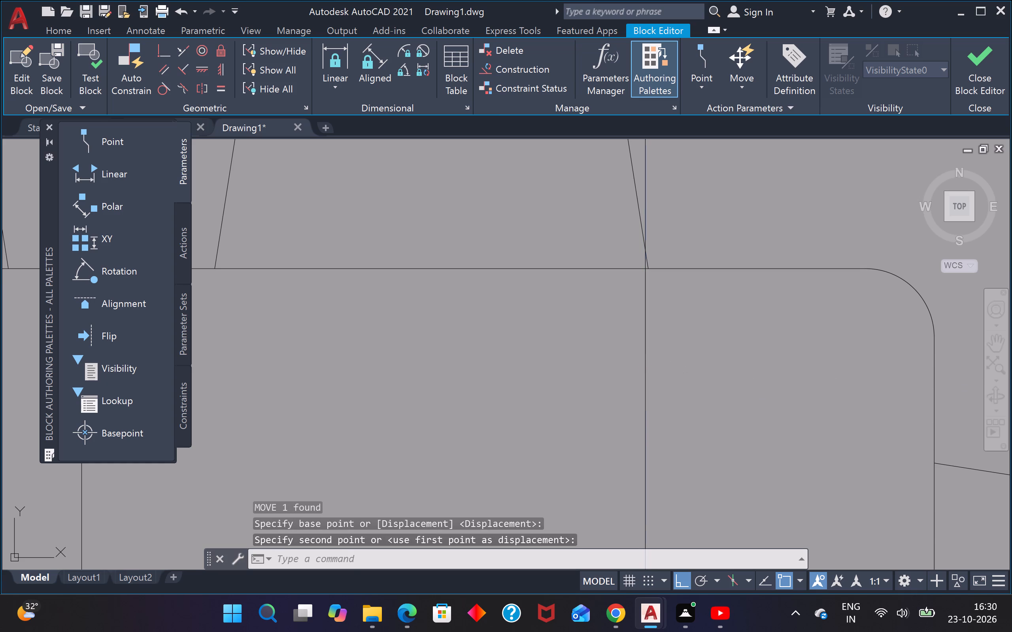
{"action": "type", "text": "m"}
{"action": "key", "text": "space"}
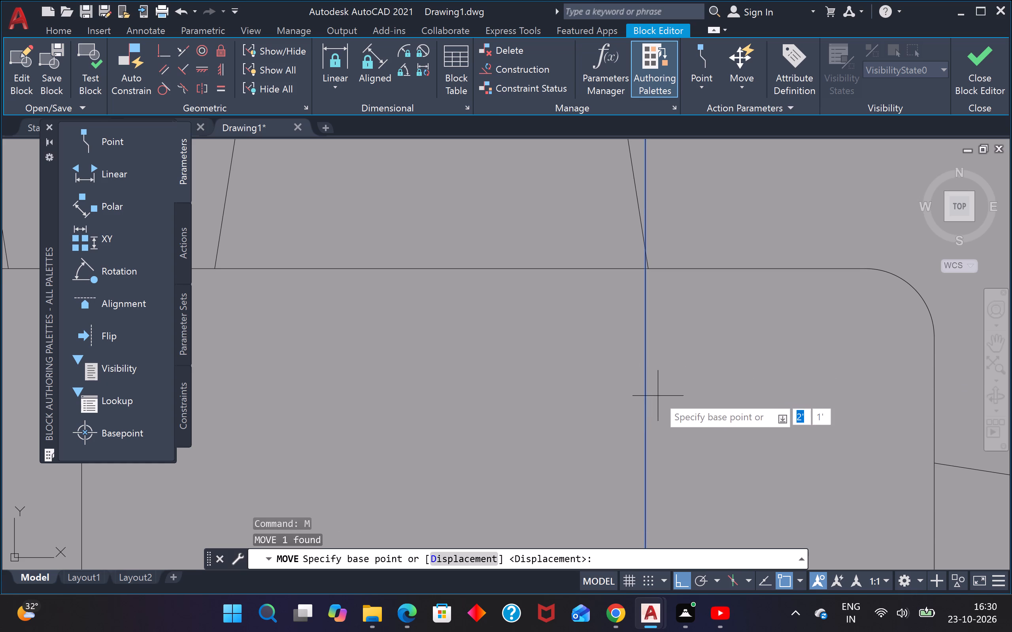
{"action": "left_click", "coordinate": [646, 393]}
{"action": "left_click", "coordinate": [676, 386]}
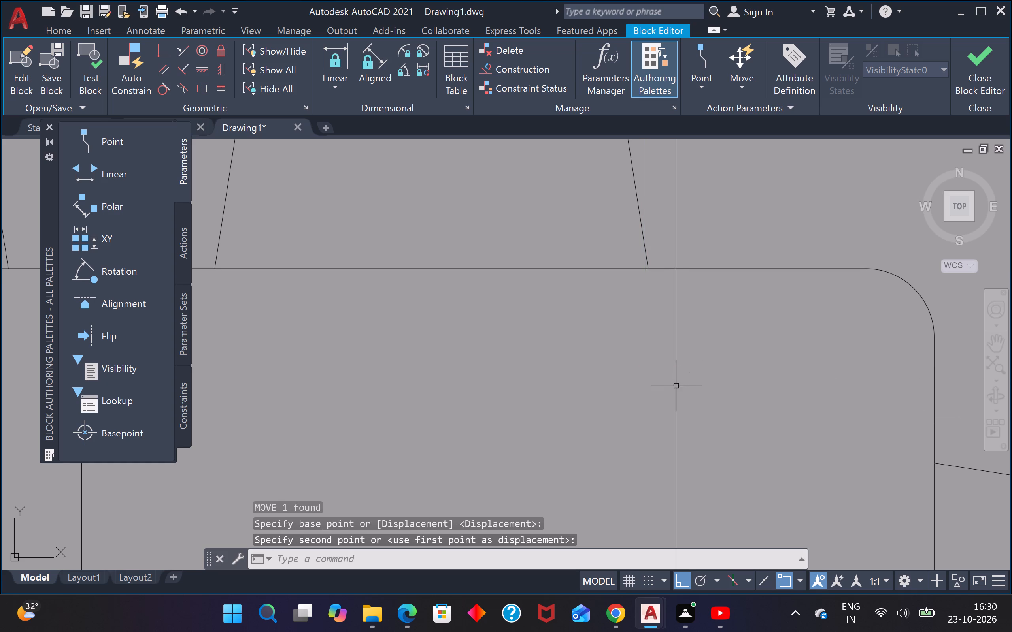
Move the middle vertical line about 4" east, close to the western sides of the eastern chairs.
{"action": "scroll", "coordinate": [676, 386], "scroll_direction": "down", "scroll_amount": 3}
{"action": "scroll", "coordinate": [658, 394], "scroll_direction": "up", "scroll_amount": 1}
{"action": "scroll", "coordinate": [664, 355], "scroll_direction": "down", "scroll_amount": 3}
{"action": "scroll", "coordinate": [608, 384], "scroll_direction": "up", "scroll_amount": 1}
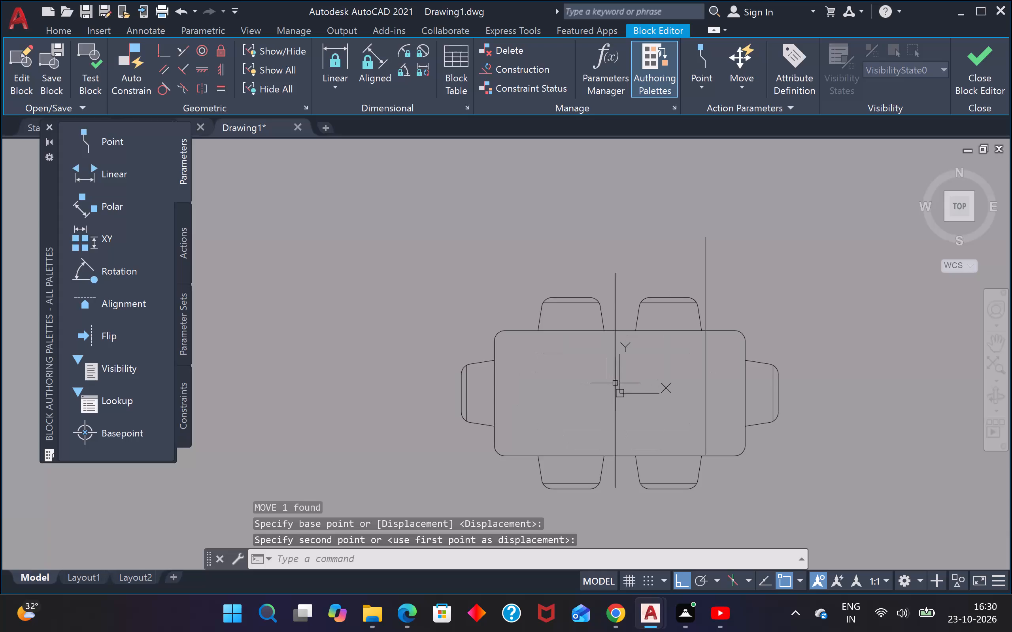
{"action": "scroll", "coordinate": [624, 345], "scroll_direction": "up", "scroll_amount": 3}
{"action": "left_click_drag", "start_coordinate": [619, 317], "coordinate": [615, 317]}
{"action": "left_click", "coordinate": [572, 332]}
{"action": "type", "text": "m"}
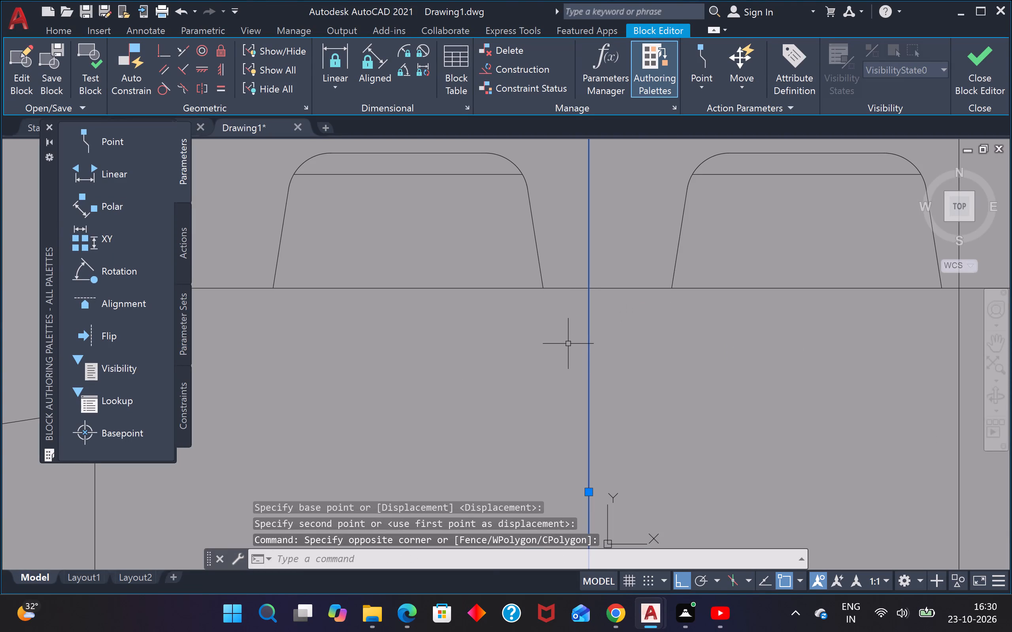
{"action": "key", "text": "space"}
{"action": "left_click", "coordinate": [591, 372]}
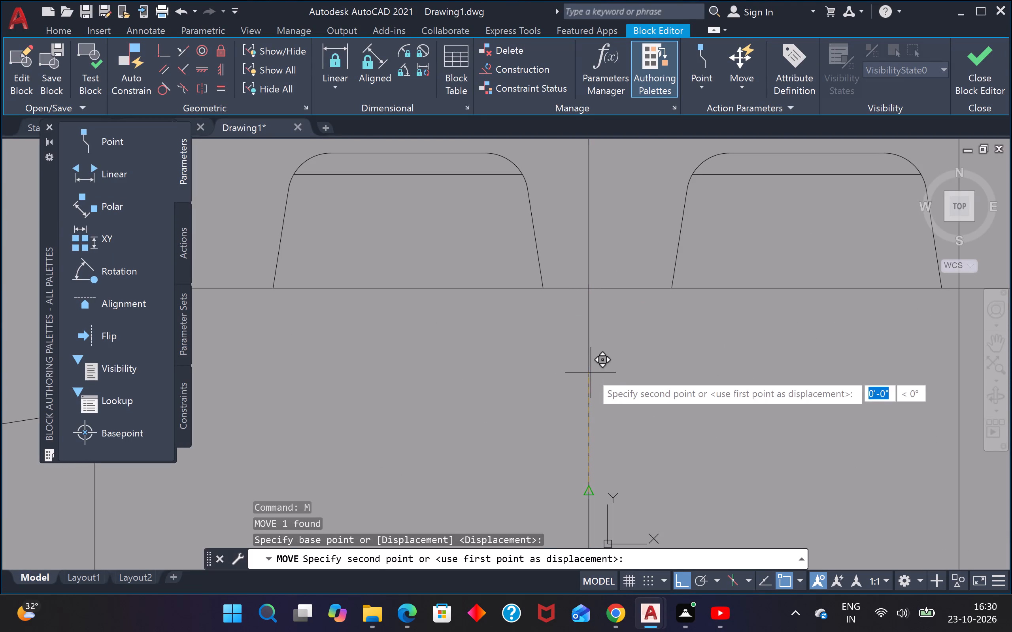
{"action": "left_click", "coordinate": [589, 496]}
{"action": "left_click", "coordinate": [611, 452]}
{"action": "left_click", "coordinate": [571, 454]}
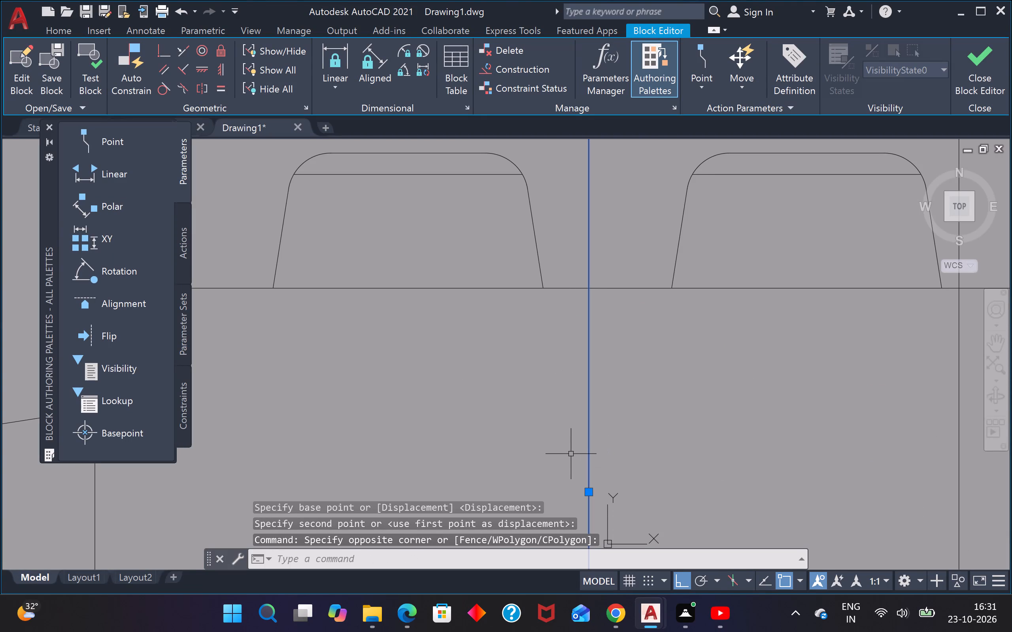
{"action": "type", "text": "m"}
{"action": "key", "text": "space"}
{"action": "scroll", "coordinate": [601, 448], "scroll_direction": "down", "scroll_amount": 3}
{"action": "scroll", "coordinate": [597, 466], "scroll_direction": "up", "scroll_amount": 4}
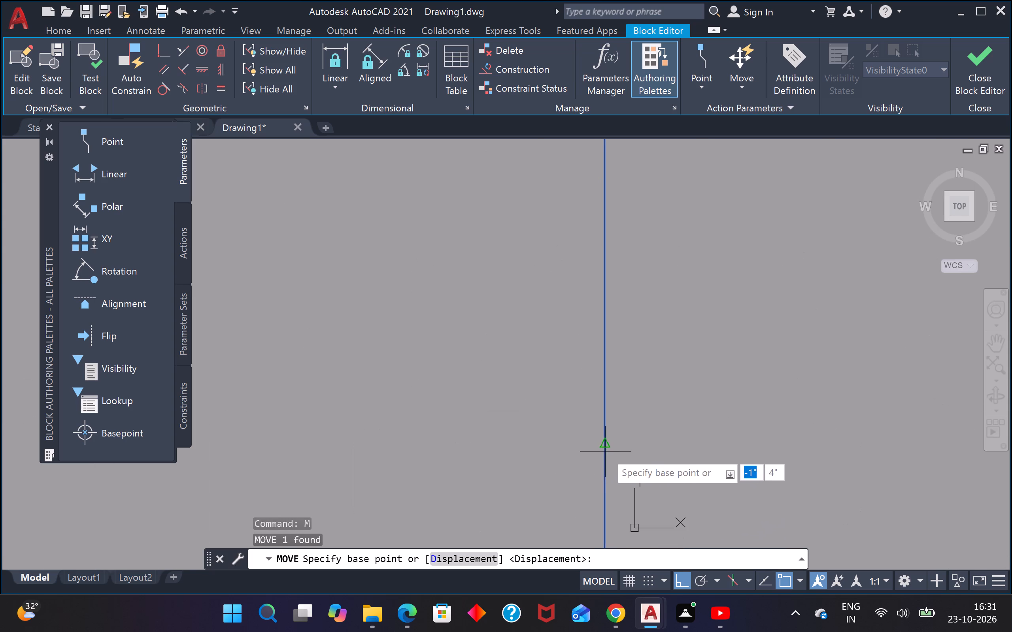
{"action": "left_click", "coordinate": [606, 442]}
{"action": "scroll", "coordinate": [651, 434], "scroll_direction": "down", "scroll_amount": 2}
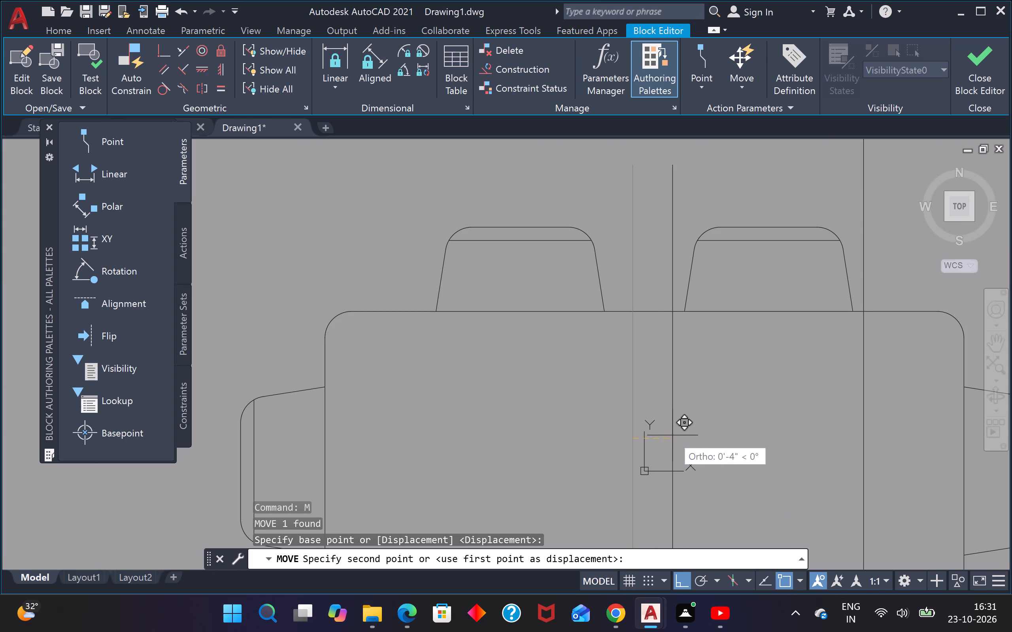
{"action": "left_click", "coordinate": [671, 435]}
Trim the table's north and south edges between the middle line and the adjacent eastern chairs.
{"action": "scroll", "coordinate": [680, 414], "scroll_direction": "down", "scroll_amount": 3}
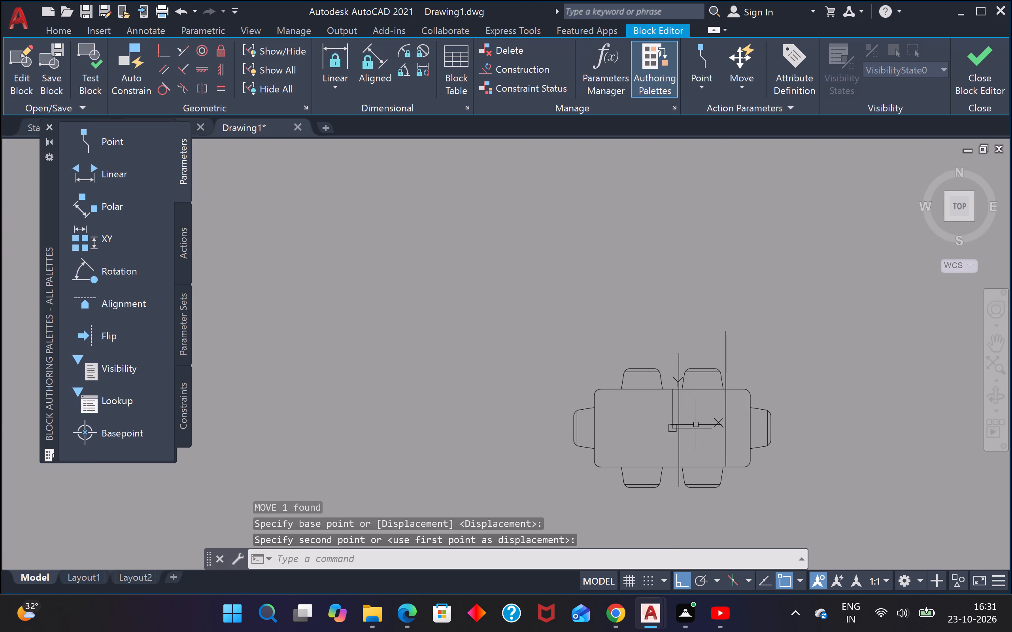
{"action": "type", "text": "tr"}
{"action": "key", "text": "space"}
{"action": "scroll", "coordinate": [682, 404], "scroll_direction": "up", "scroll_amount": 3}
{"action": "scroll", "coordinate": [676, 361], "scroll_direction": "up", "scroll_amount": 1}
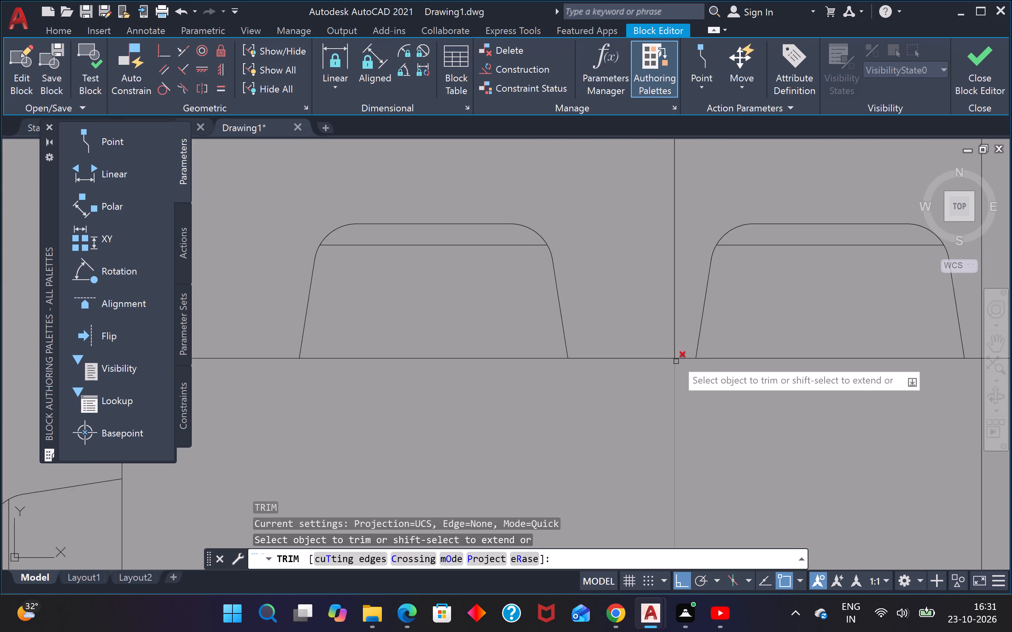
{"action": "scroll", "coordinate": [676, 359], "scroll_direction": "up", "scroll_amount": 1}
{"action": "left_click", "coordinate": [686, 335]}
{"action": "left_click", "coordinate": [688, 380]}
{"action": "scroll", "coordinate": [689, 371], "scroll_direction": "down", "scroll_amount": 5}
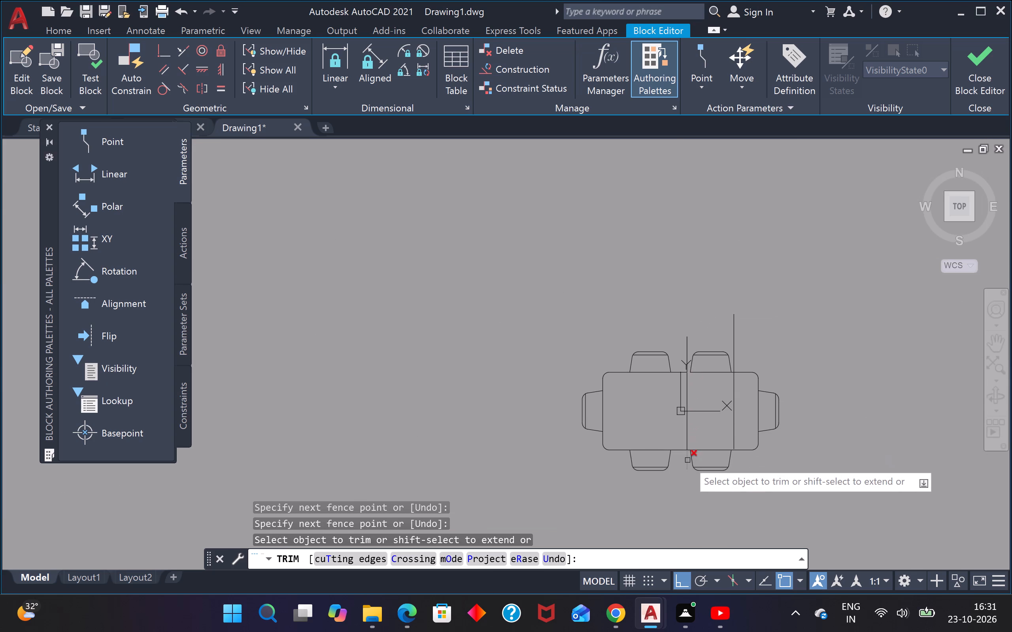
{"action": "scroll", "coordinate": [687, 460], "scroll_direction": "up", "scroll_amount": 4}
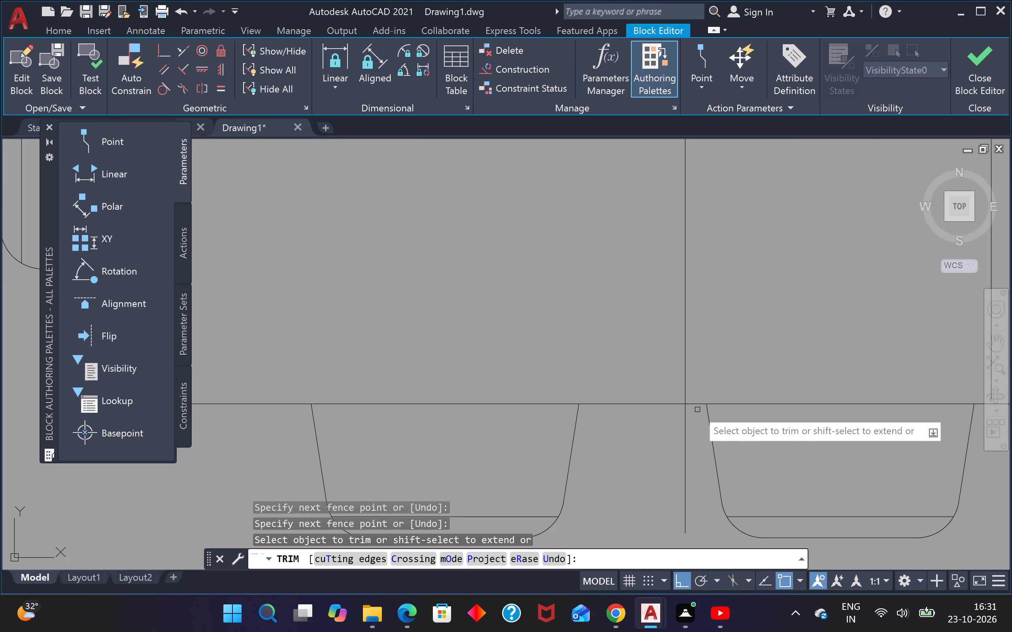
{"action": "left_click", "coordinate": [697, 410]}
{"action": "left_click", "coordinate": [692, 389]}
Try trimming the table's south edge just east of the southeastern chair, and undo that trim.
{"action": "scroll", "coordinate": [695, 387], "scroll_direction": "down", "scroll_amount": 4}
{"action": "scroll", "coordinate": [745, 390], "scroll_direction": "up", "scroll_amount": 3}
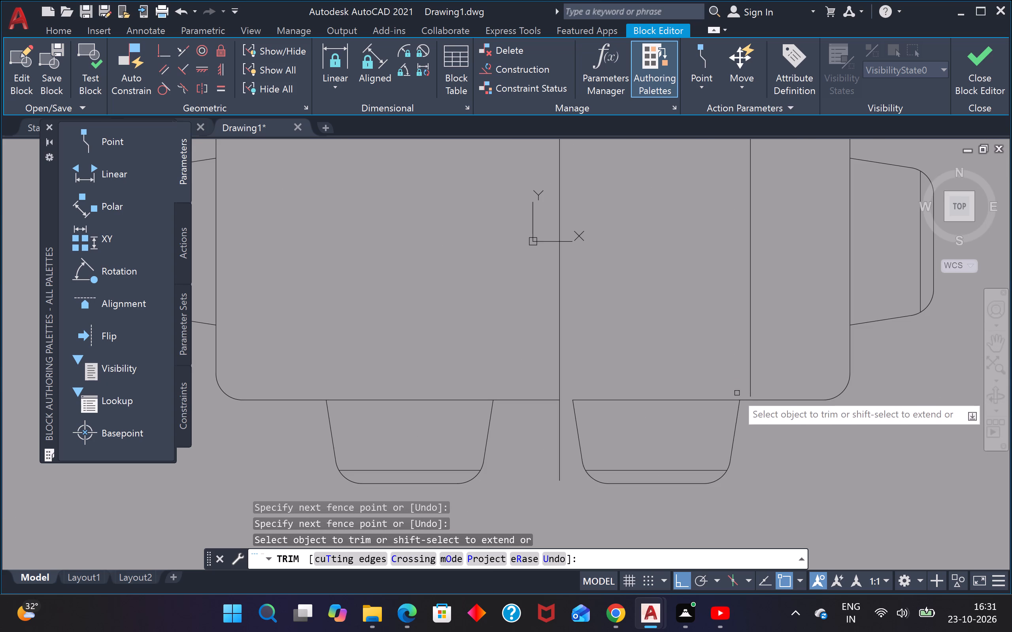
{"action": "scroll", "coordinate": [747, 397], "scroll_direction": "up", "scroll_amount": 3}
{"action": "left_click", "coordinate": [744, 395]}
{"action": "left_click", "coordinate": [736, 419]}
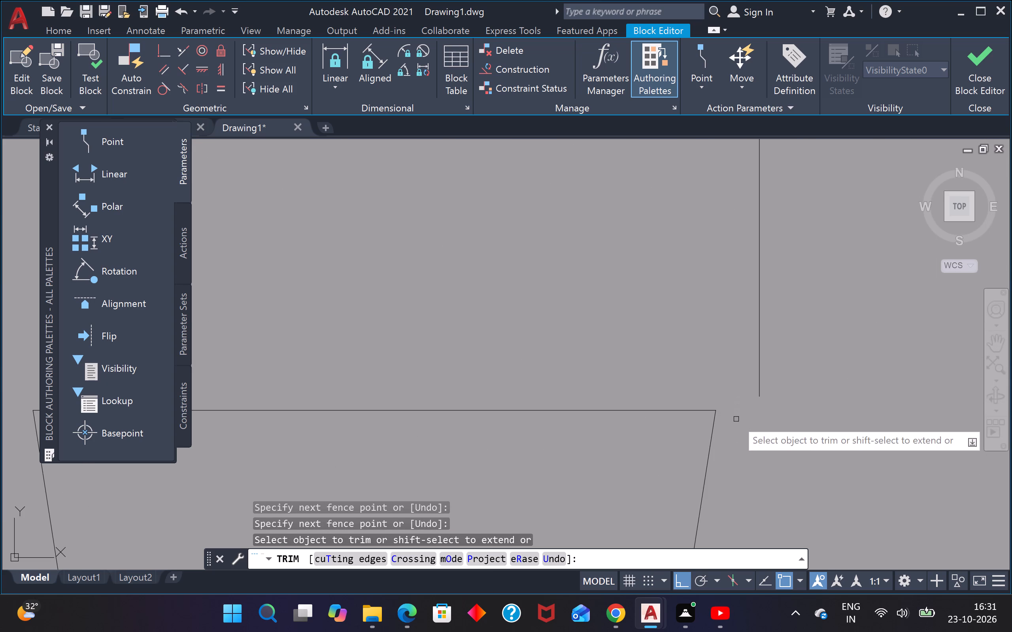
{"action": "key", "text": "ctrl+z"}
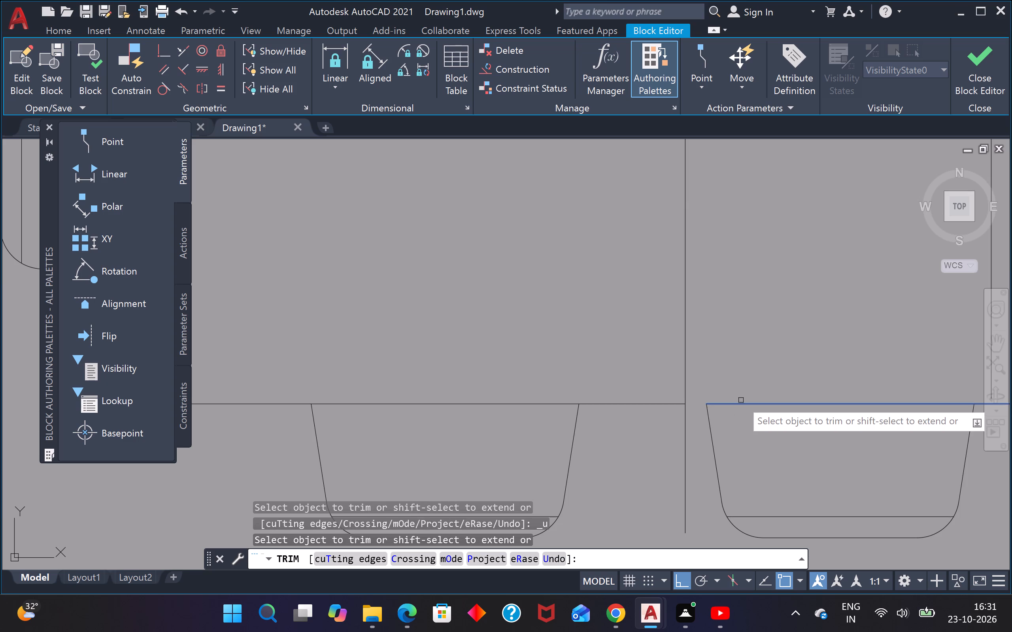
Extend the eastern vertical line down to the table's south edge.
{"action": "scroll", "coordinate": [742, 393], "scroll_direction": "down", "scroll_amount": 3}
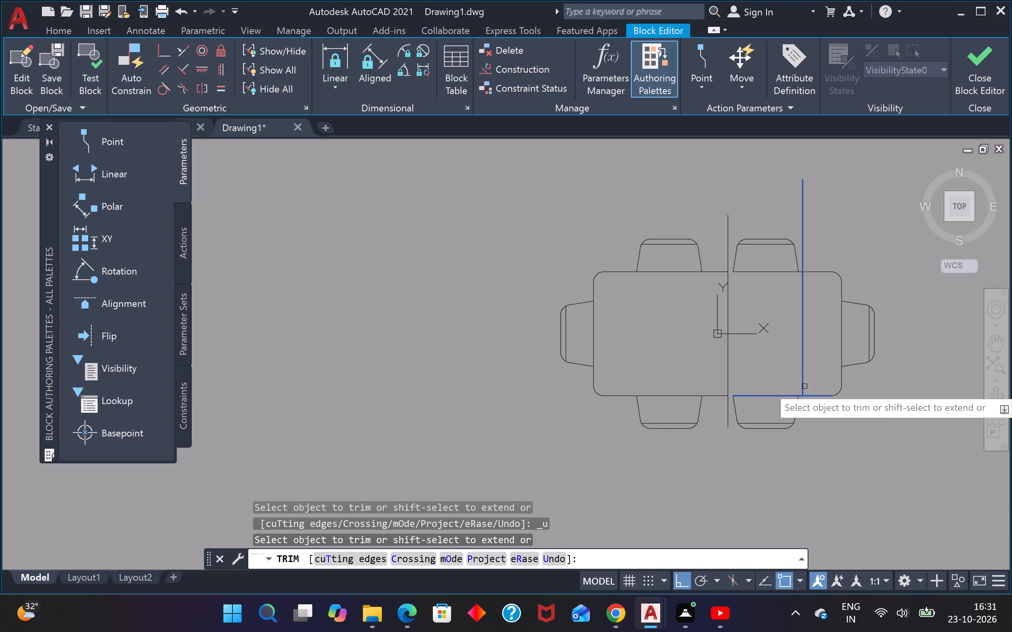
{"action": "left_click", "coordinate": [804, 386], "text": "shift"}
Trim the table's south and north edges between the eastern chairs and the eastern vertical line.
{"action": "scroll", "coordinate": [800, 387], "scroll_direction": "up", "scroll_amount": 4, "text": "shift"}
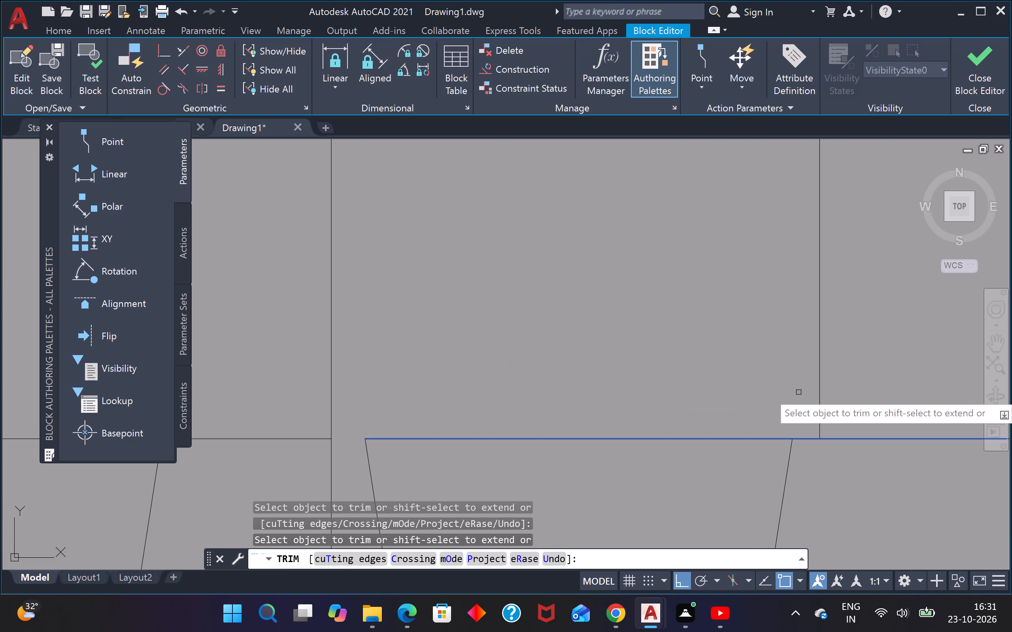
{"action": "scroll", "coordinate": [823, 357], "scroll_direction": "down", "scroll_amount": 5}
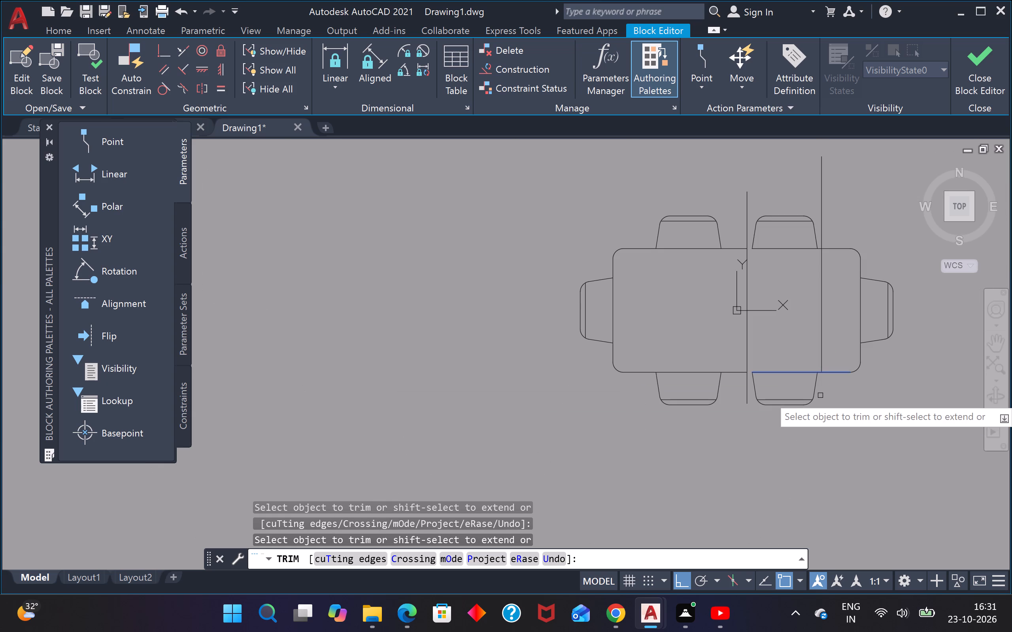
{"action": "scroll", "coordinate": [817, 370], "scroll_direction": "up", "scroll_amount": 3}
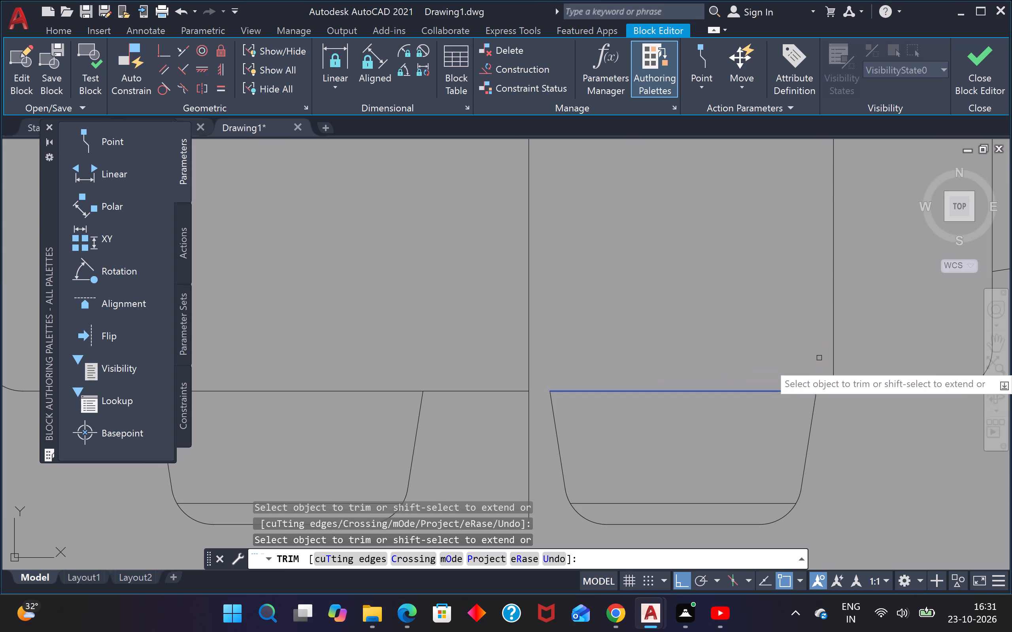
{"action": "left_click", "coordinate": [827, 375]}
{"action": "left_click", "coordinate": [830, 407]}
{"action": "scroll", "coordinate": [825, 400], "scroll_direction": "down", "scroll_amount": 4}
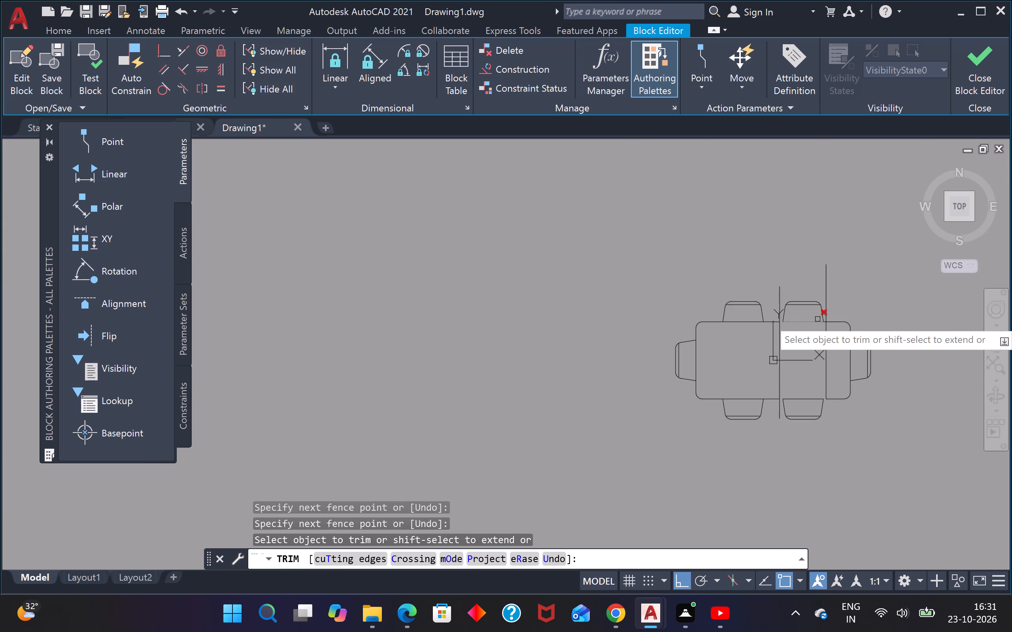
{"action": "scroll", "coordinate": [822, 306], "scroll_direction": "up", "scroll_amount": 4}
{"action": "scroll", "coordinate": [835, 381], "scroll_direction": "up", "scroll_amount": 3}
{"action": "left_click", "coordinate": [843, 384]}
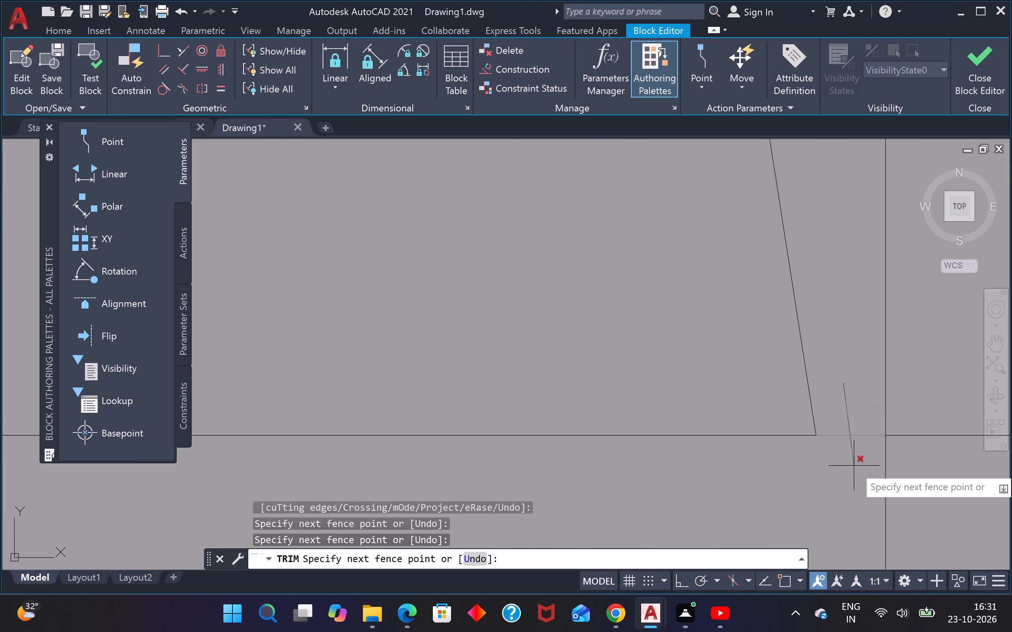
{"action": "left_click", "coordinate": [853, 465]}
{"action": "scroll", "coordinate": [850, 386], "scroll_direction": "down", "scroll_amount": 5}
{"action": "scroll", "coordinate": [842, 427], "scroll_direction": "down", "scroll_amount": 5}
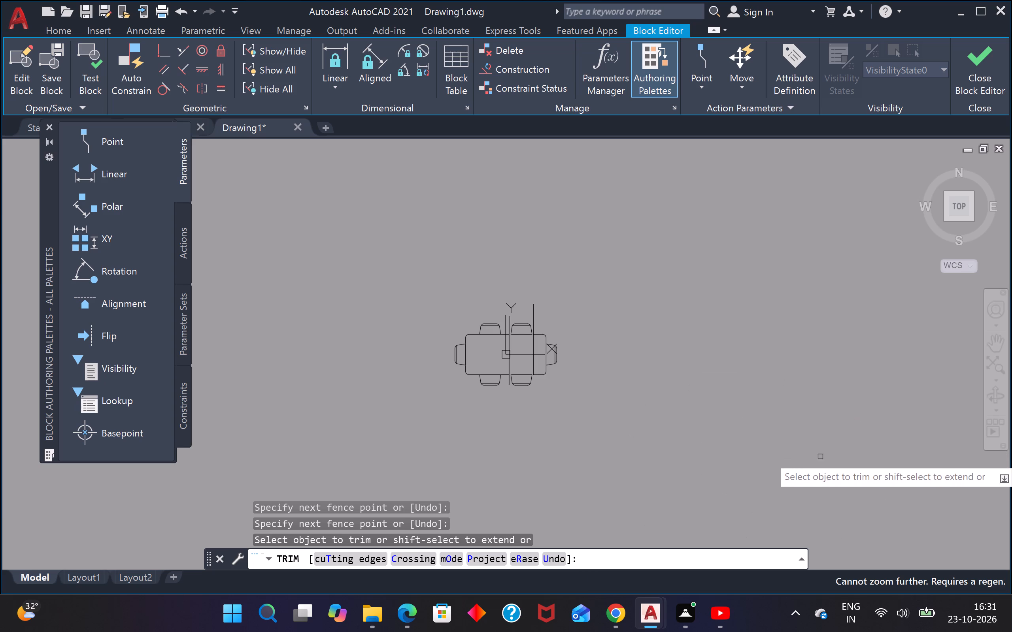
{"action": "scroll", "coordinate": [520, 389], "scroll_direction": "up", "scroll_amount": 3}
{"action": "key", "text": "Escape"}
{"action": "key", "text": "Escape"}
Draw a vertical line from the eastern line's foot on the table's south edge down just past the chairs.
{"action": "key", "text": "l"}
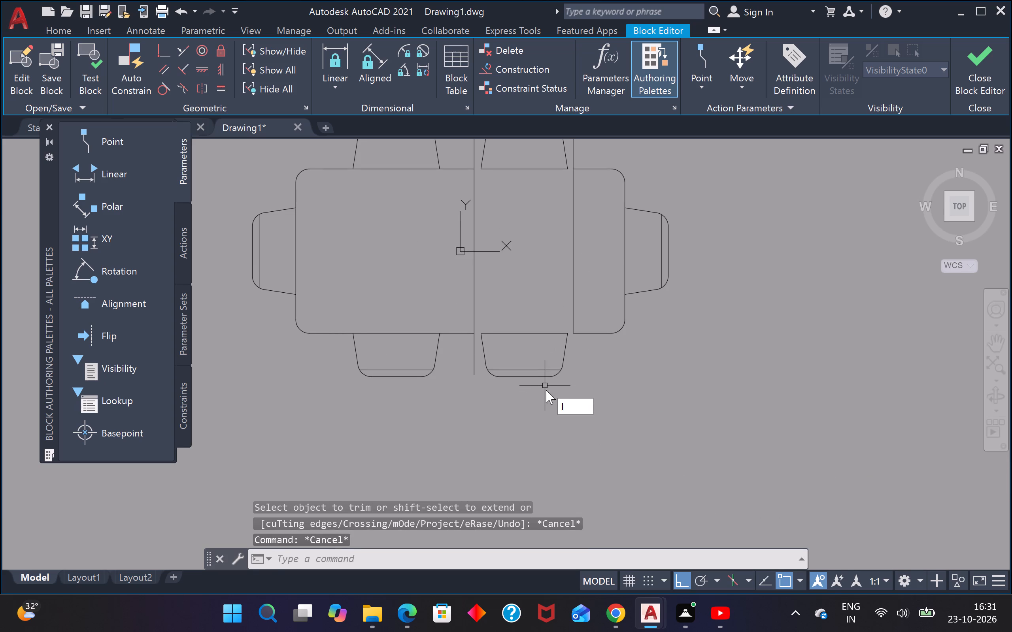
{"action": "key", "text": "space"}
{"action": "scroll", "coordinate": [576, 311], "scroll_direction": "up", "scroll_amount": 3}
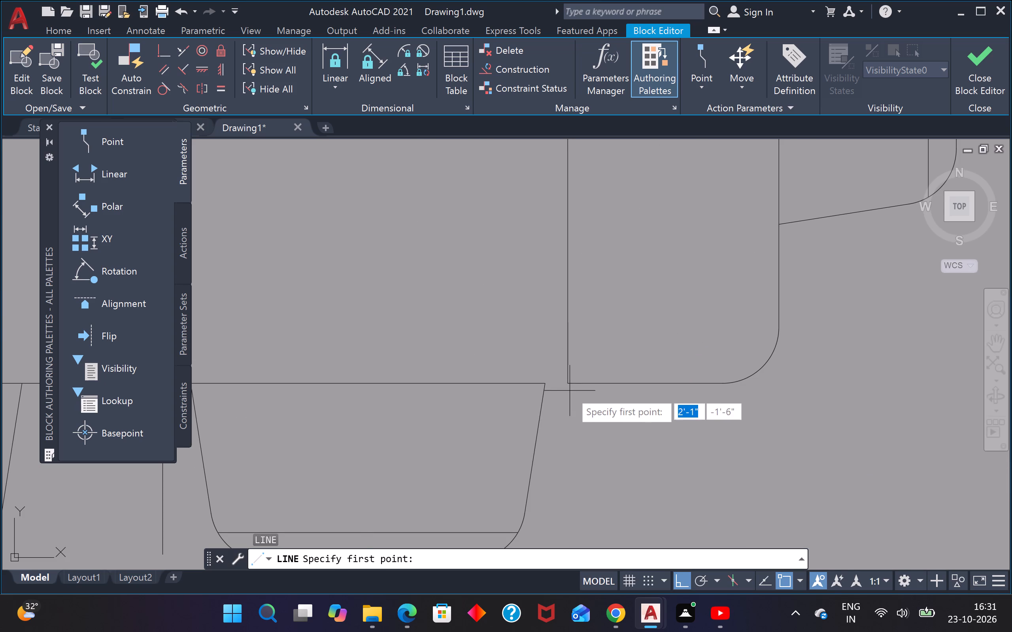
{"action": "left_click", "coordinate": [567, 384]}
{"action": "scroll", "coordinate": [567, 384], "scroll_direction": "down", "scroll_amount": 3}
{"action": "left_click", "coordinate": [576, 431]}
{"action": "key", "text": "Escape"}
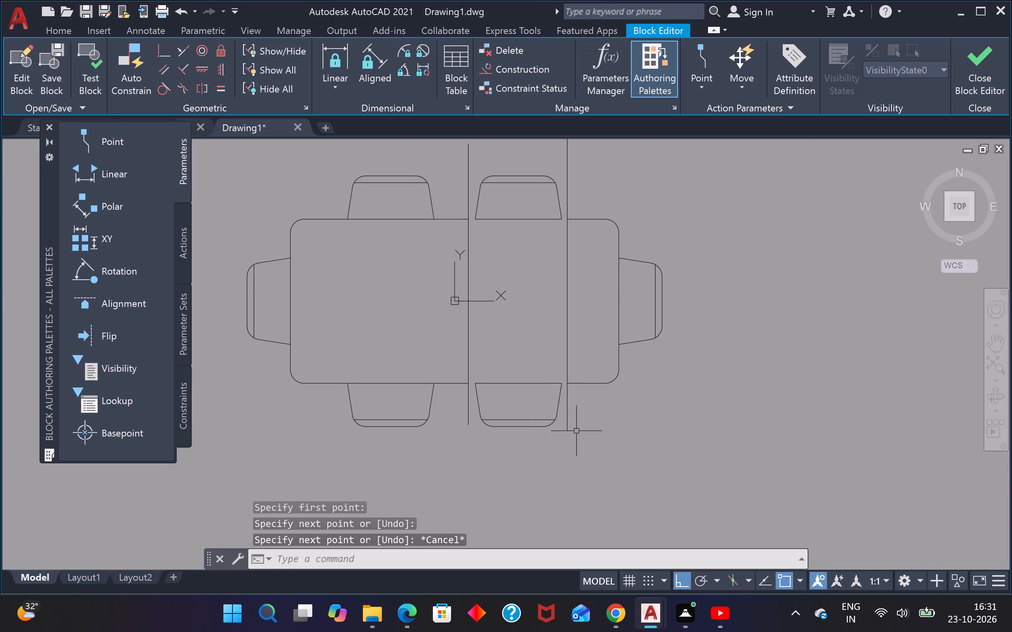
Draw a horizontal line along the table's south edge between the two vertical lines flanking the southeastern chair.
{"action": "type", "text": "l"}
{"action": "key", "text": "space"}
{"action": "scroll", "coordinate": [539, 380], "scroll_direction": "up", "scroll_amount": 2}
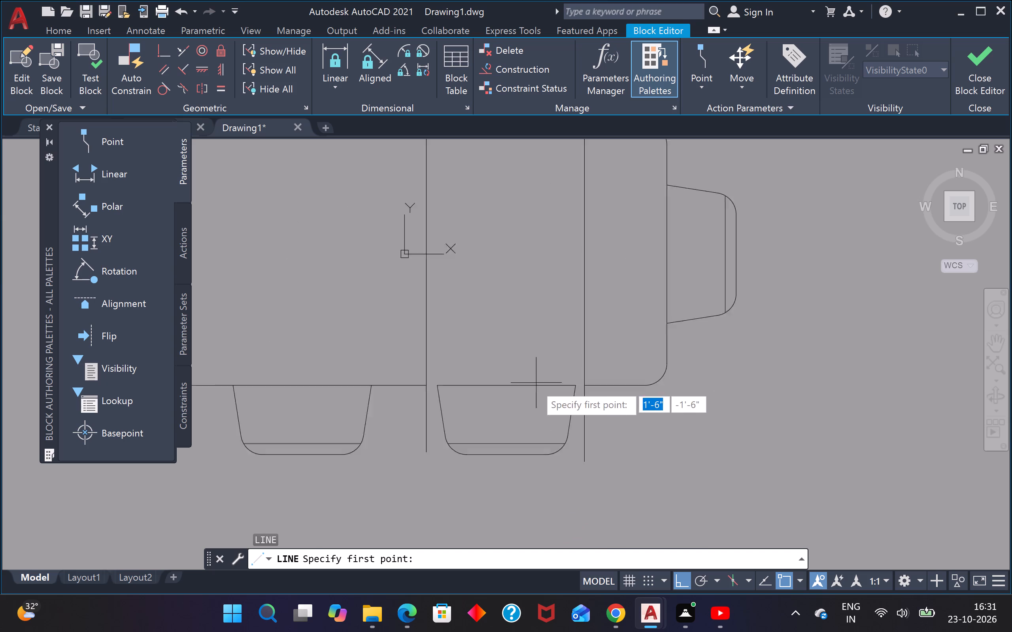
{"action": "scroll", "coordinate": [534, 384], "scroll_direction": "up", "scroll_amount": 1}
{"action": "left_click_drag", "start_coordinate": [258, 390], "coordinate": [262, 391]}
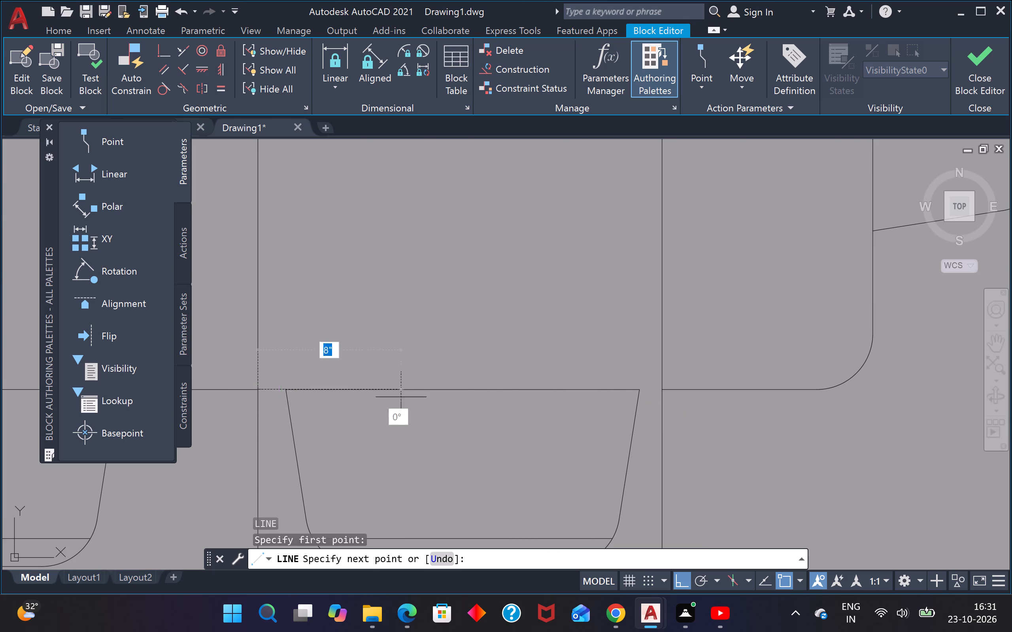
{"action": "left_click", "coordinate": [662, 386]}
{"action": "key", "text": "Escape"}
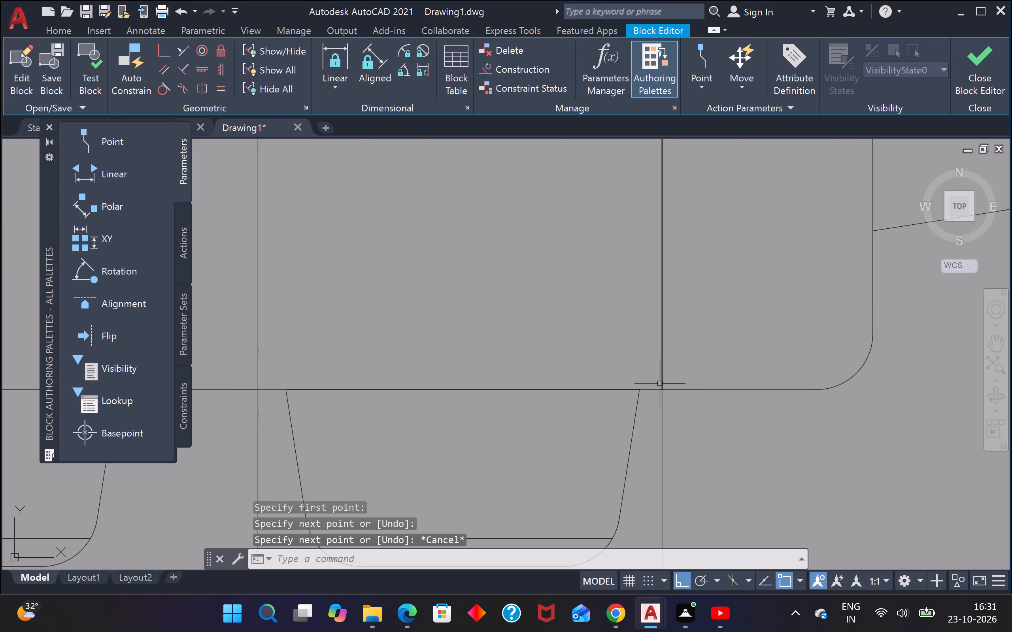
Draw a horizontal line about 1'-9" long along the table's north edge between the two vertical lines.
{"action": "scroll", "coordinate": [656, 375], "scroll_direction": "down", "scroll_amount": 4}
{"action": "key", "text": "space"}
{"action": "scroll", "coordinate": [602, 265], "scroll_direction": "up", "scroll_amount": 3}
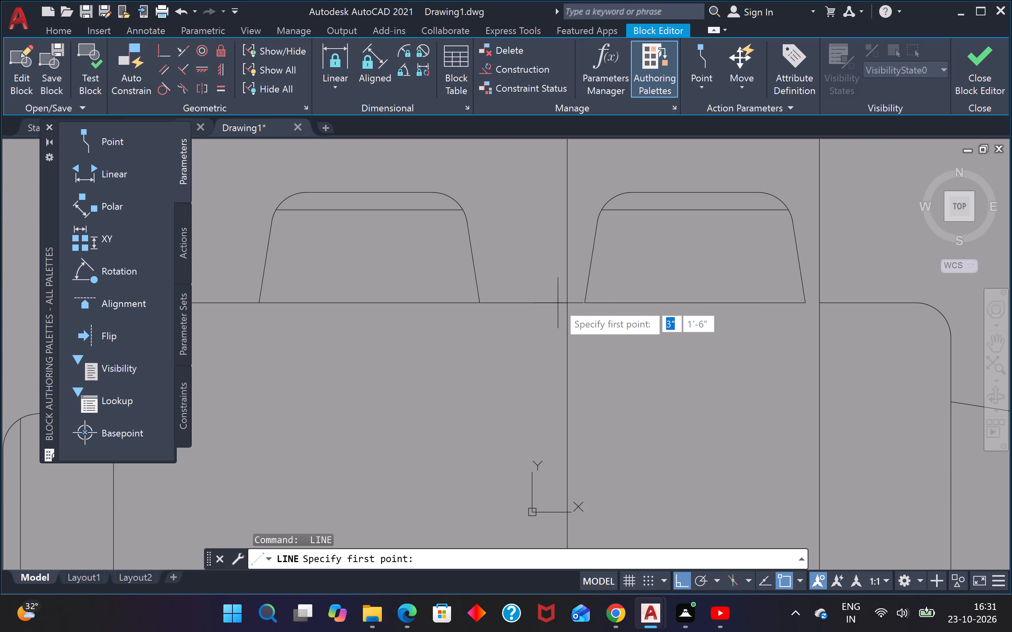
{"action": "left_click_drag", "start_coordinate": [565, 301], "coordinate": [580, 305]}
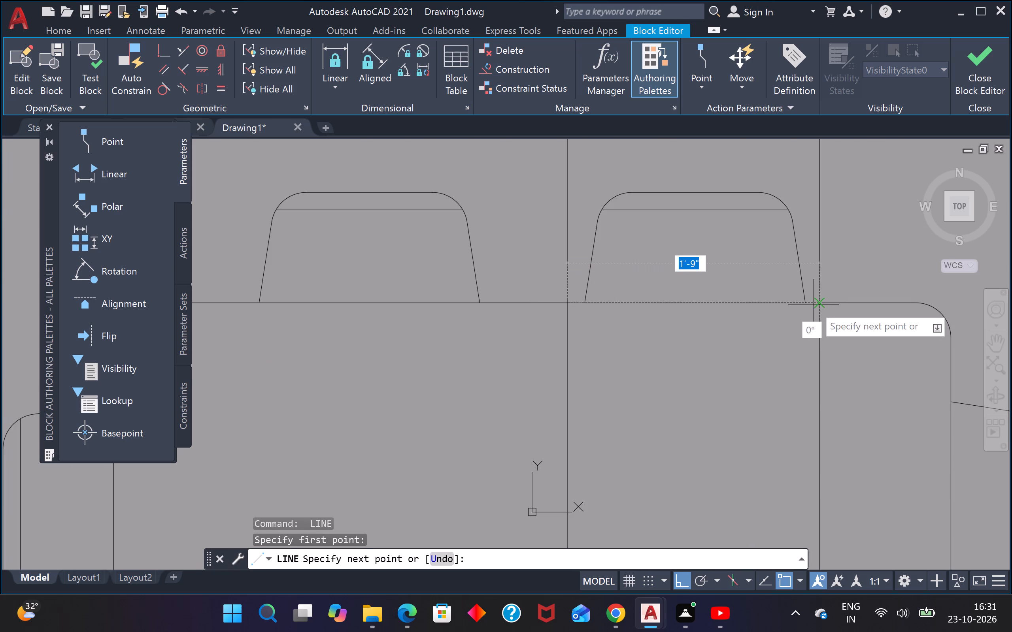
{"action": "left_click", "coordinate": [821, 302]}
{"action": "key", "text": "Escape"}
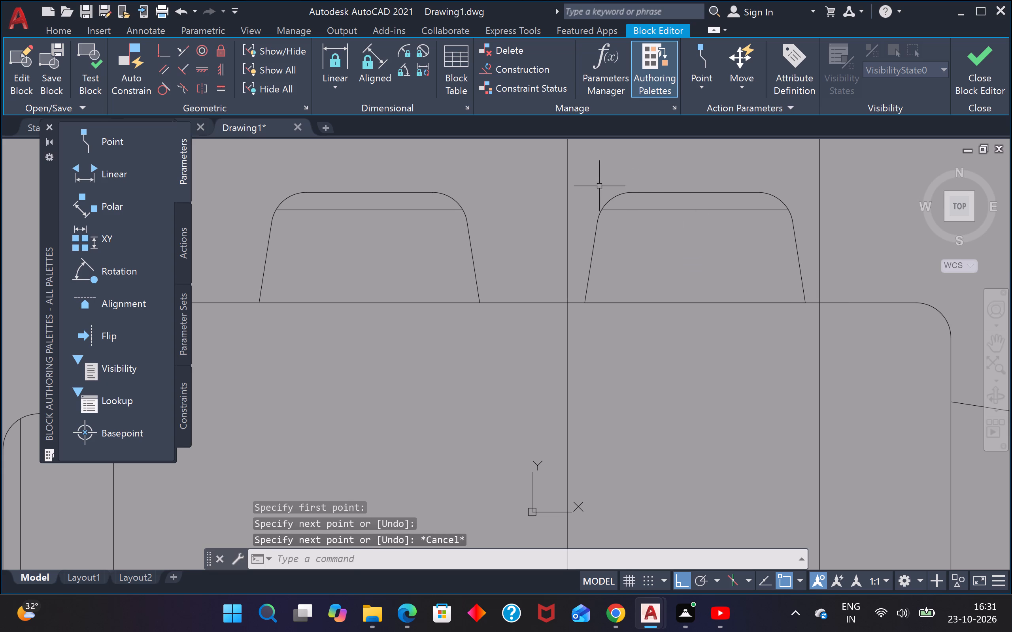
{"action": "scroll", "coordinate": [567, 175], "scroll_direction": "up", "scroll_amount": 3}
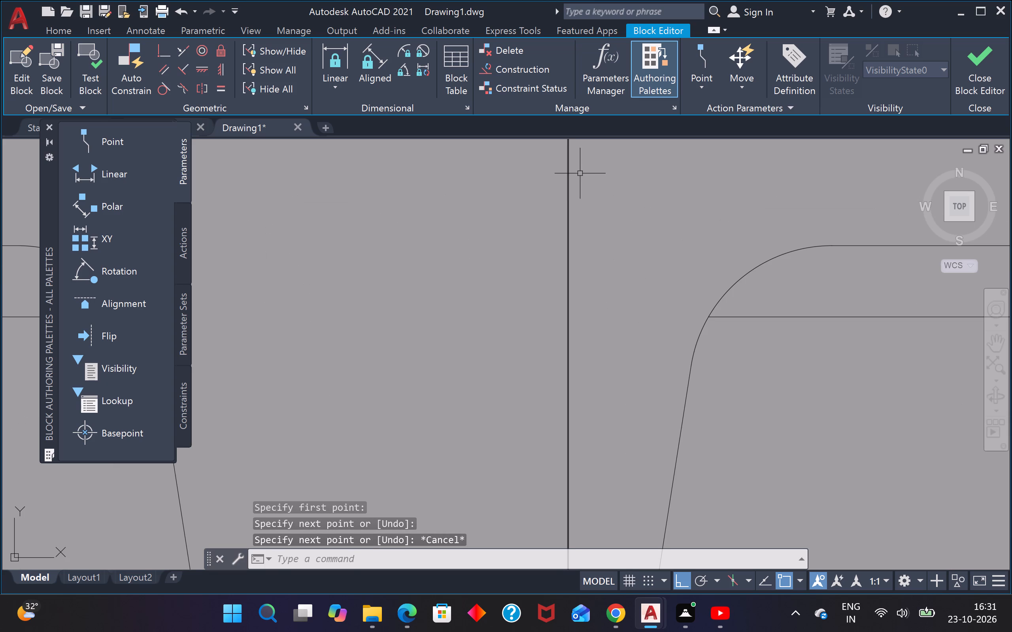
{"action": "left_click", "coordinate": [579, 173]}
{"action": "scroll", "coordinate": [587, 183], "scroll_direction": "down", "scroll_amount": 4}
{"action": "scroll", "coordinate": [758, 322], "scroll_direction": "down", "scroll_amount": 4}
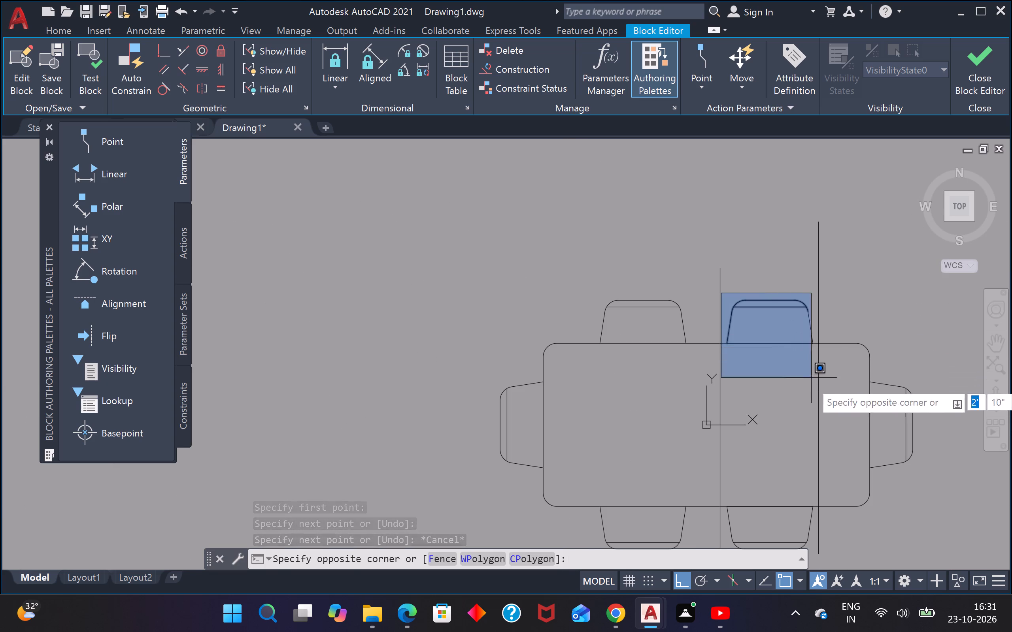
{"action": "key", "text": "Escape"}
Copy the northeastern and southeastern chairs with their table-edge segments straight west, clear of the dining set.
{"action": "scroll", "coordinate": [807, 300], "scroll_direction": "up", "scroll_amount": 3}
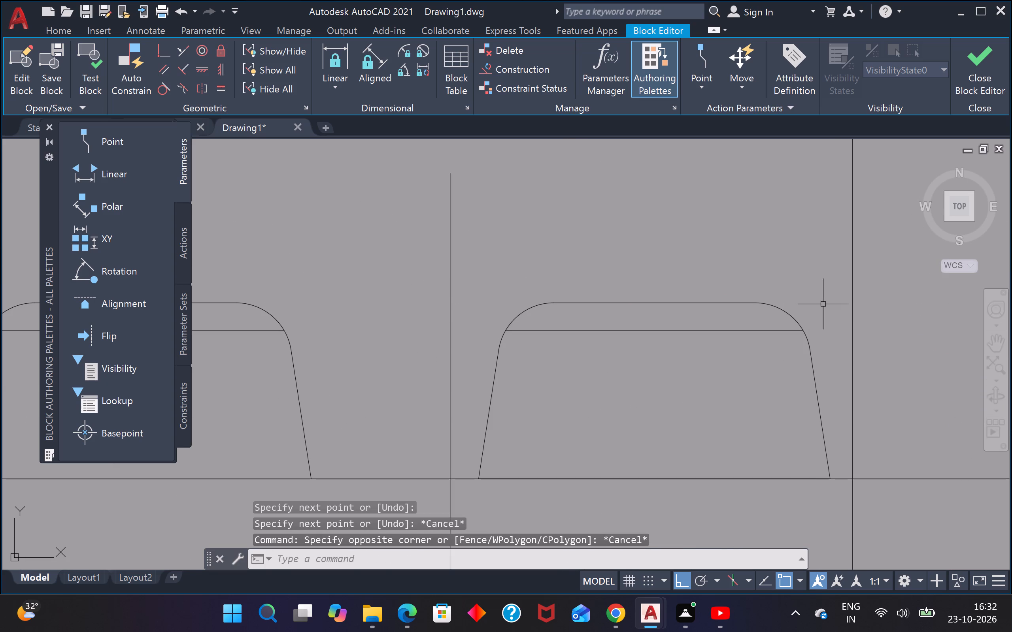
{"action": "scroll", "coordinate": [829, 301], "scroll_direction": "up", "scroll_amount": 2}
{"action": "left_click", "coordinate": [879, 215]}
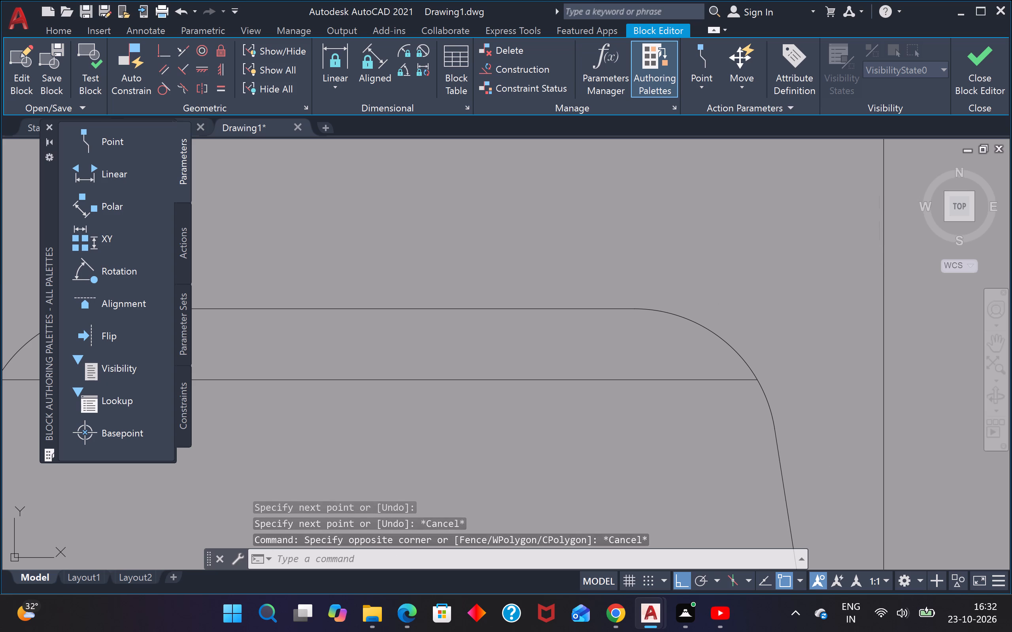
{"action": "scroll", "coordinate": [874, 214], "scroll_direction": "down", "scroll_amount": 5}
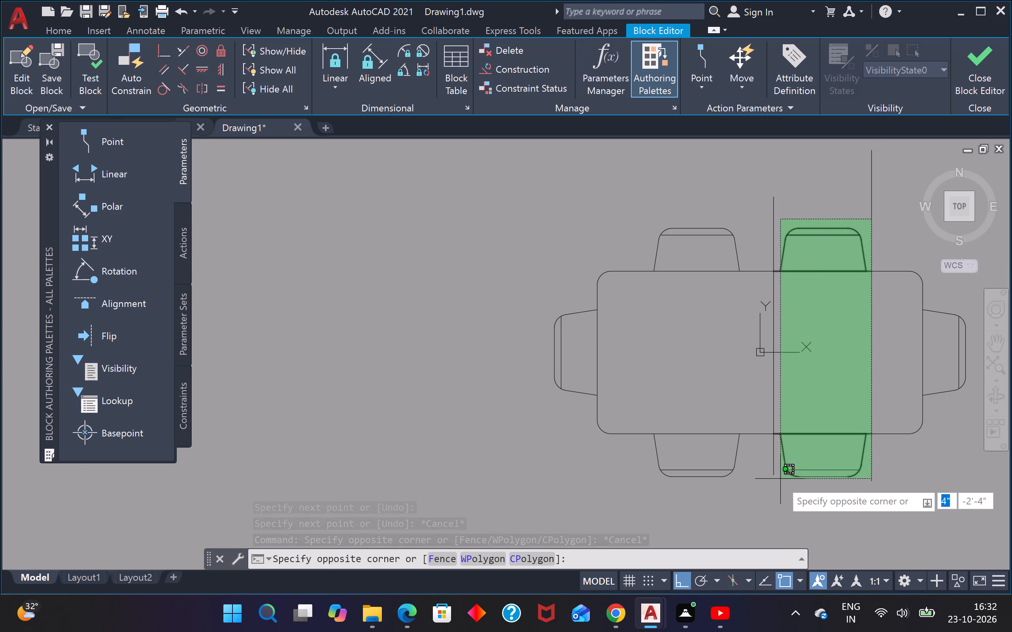
{"action": "scroll", "coordinate": [780, 482], "scroll_direction": "up", "scroll_amount": 3}
{"action": "left_click", "coordinate": [778, 478]}
{"action": "scroll", "coordinate": [778, 478], "scroll_direction": "down", "scroll_amount": 3}
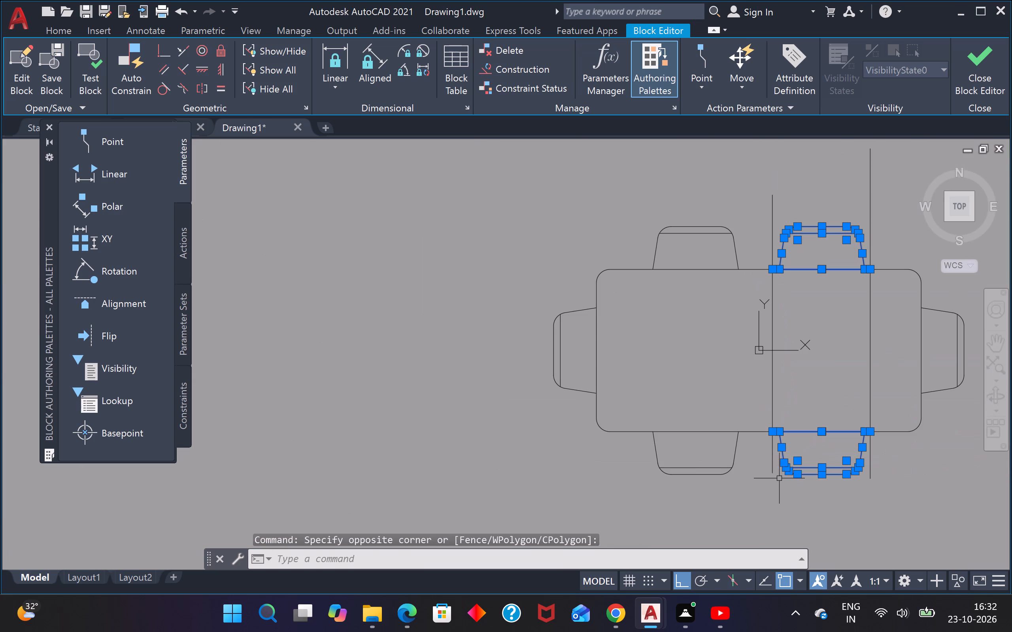
{"action": "key", "text": "c"}
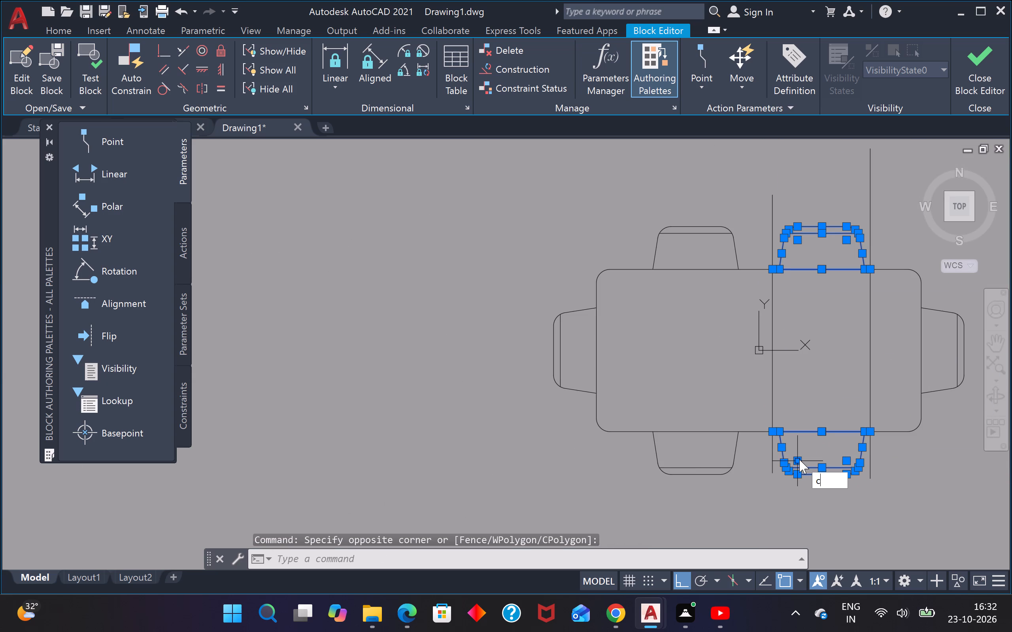
{"action": "key", "text": "o"}
{"action": "key", "text": "Return"}
{"action": "scroll", "coordinate": [769, 427], "scroll_direction": "up", "scroll_amount": 3}
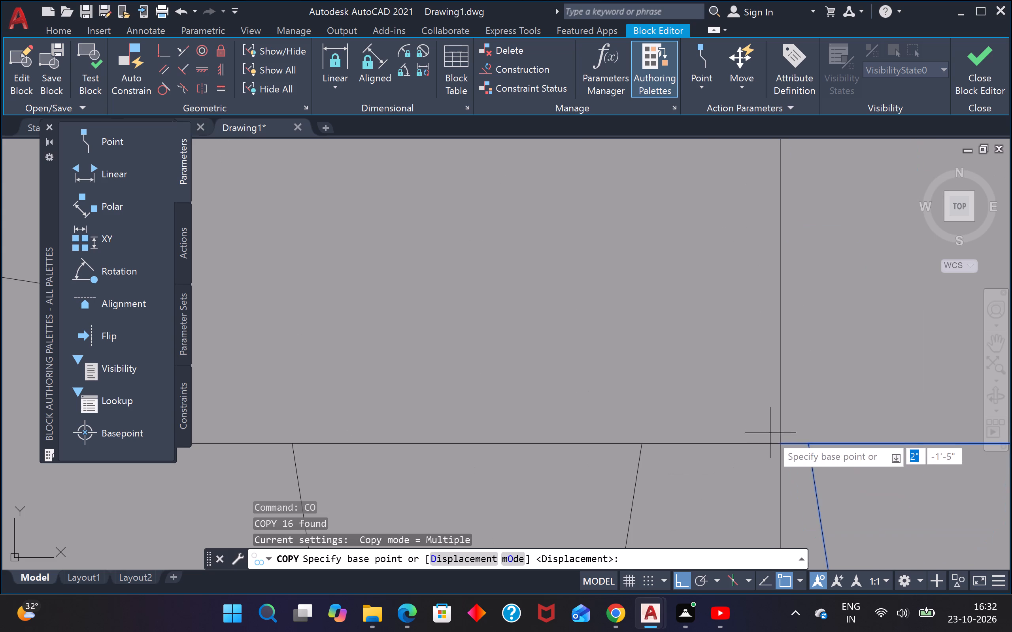
{"action": "left_click", "coordinate": [783, 445]}
{"action": "scroll", "coordinate": [783, 442], "scroll_direction": "down", "scroll_amount": 3}
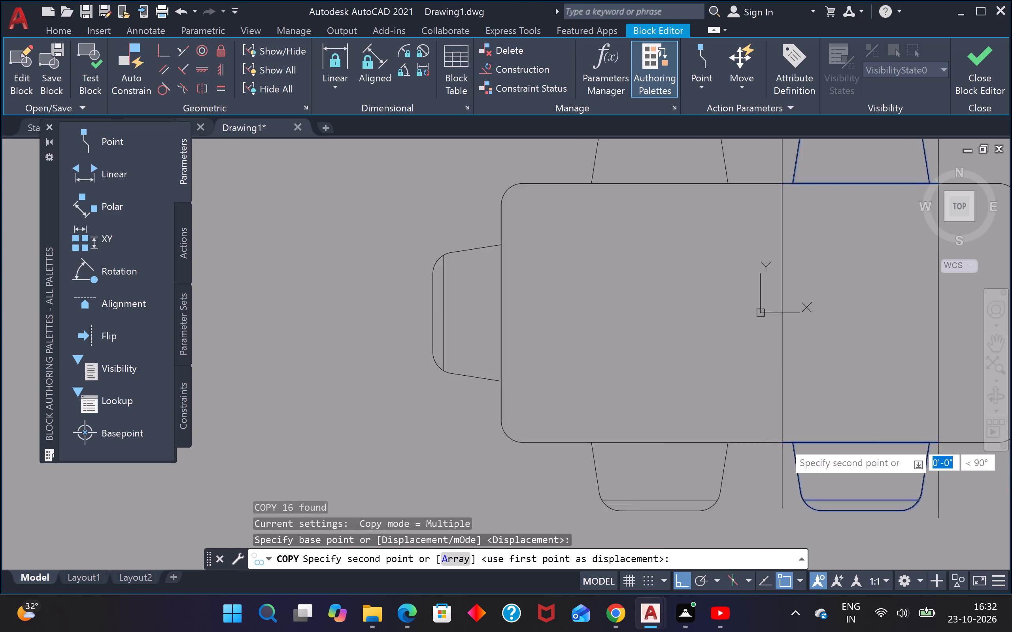
{"action": "scroll", "coordinate": [783, 442], "scroll_direction": "down", "scroll_amount": 1}
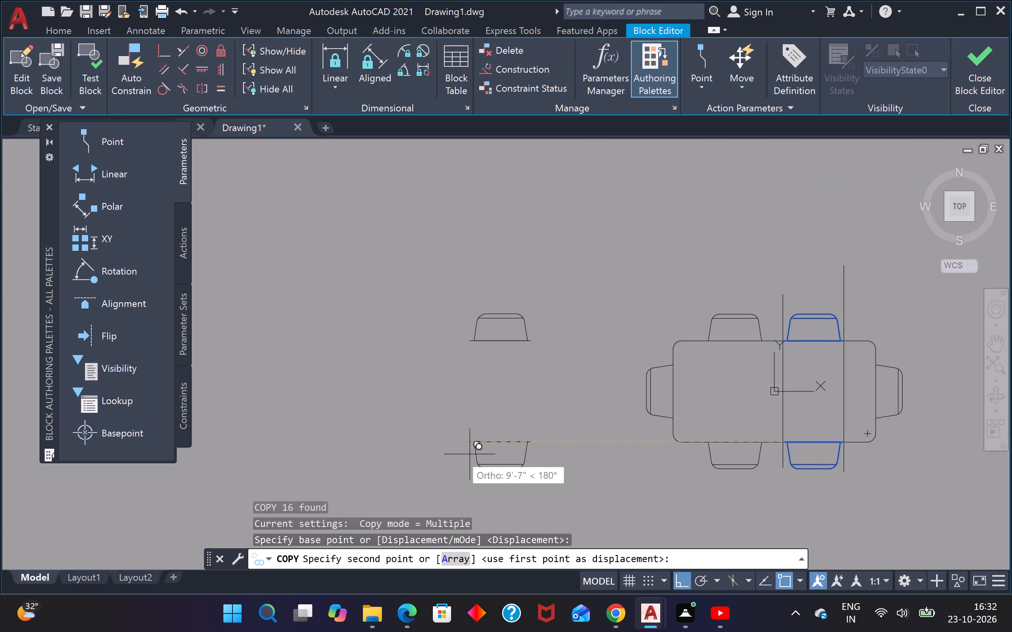
{"action": "left_click", "coordinate": [459, 454]}
{"action": "key", "text": "Escape"}
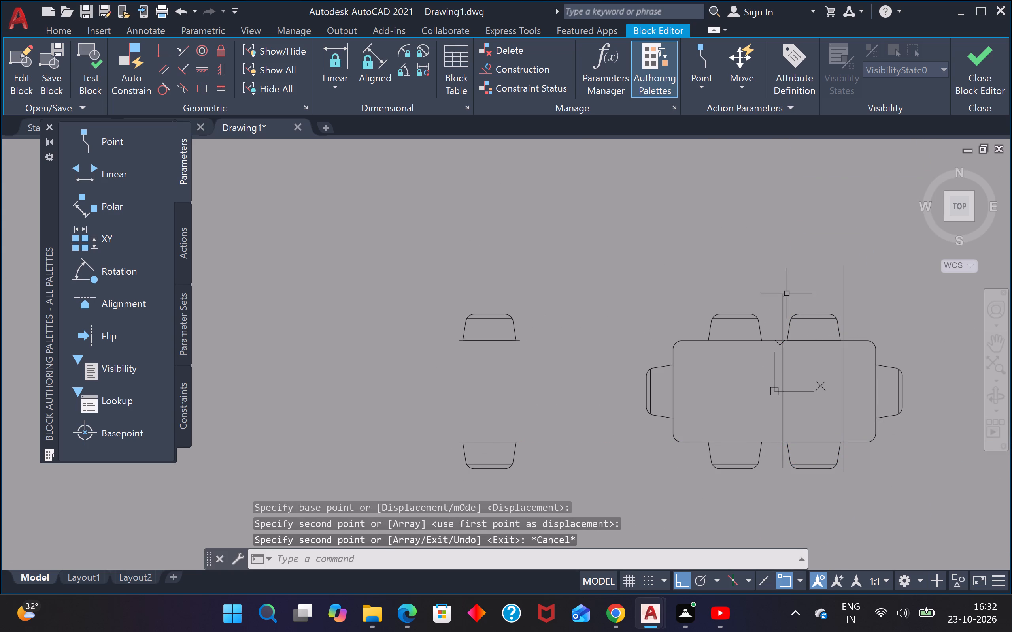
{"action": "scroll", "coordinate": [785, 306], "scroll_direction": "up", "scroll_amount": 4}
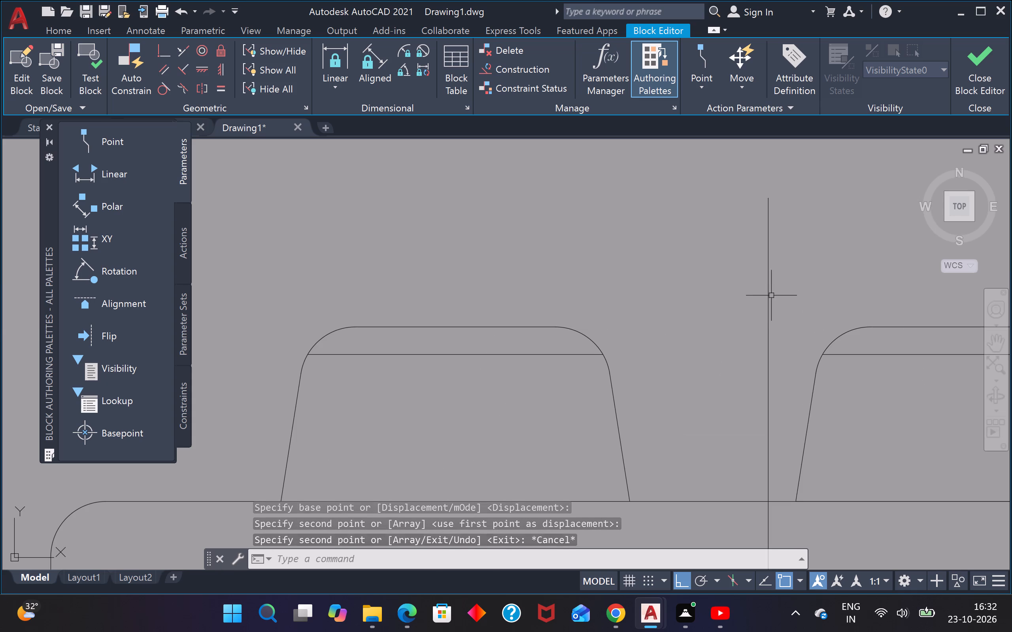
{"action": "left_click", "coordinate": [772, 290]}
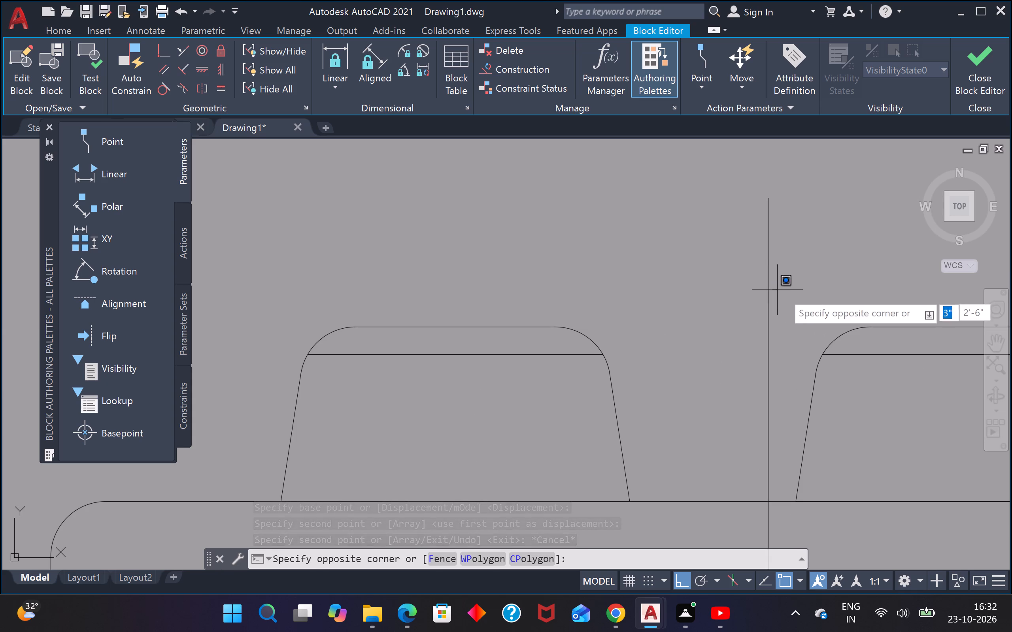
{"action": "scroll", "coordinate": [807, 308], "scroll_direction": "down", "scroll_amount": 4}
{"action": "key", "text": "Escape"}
Move the original northeastern and southeastern chairs with their table-edge segments straight east, well clear of the table.
{"action": "scroll", "coordinate": [932, 296], "scroll_direction": "up", "scroll_amount": 2}
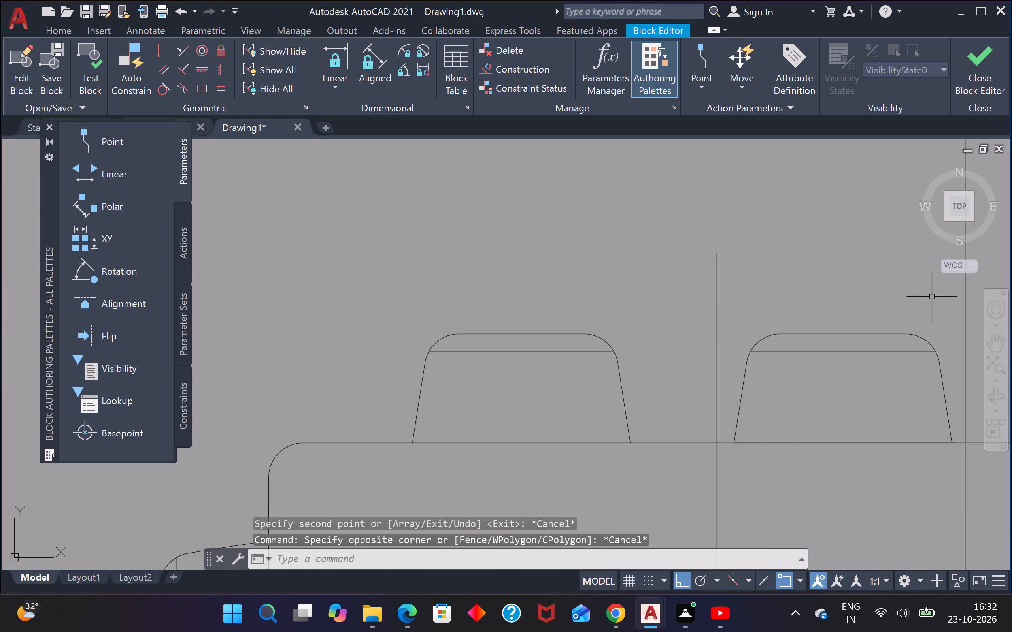
{"action": "left_click", "coordinate": [970, 318]}
{"action": "scroll", "coordinate": [969, 320], "scroll_direction": "down", "scroll_amount": 4}
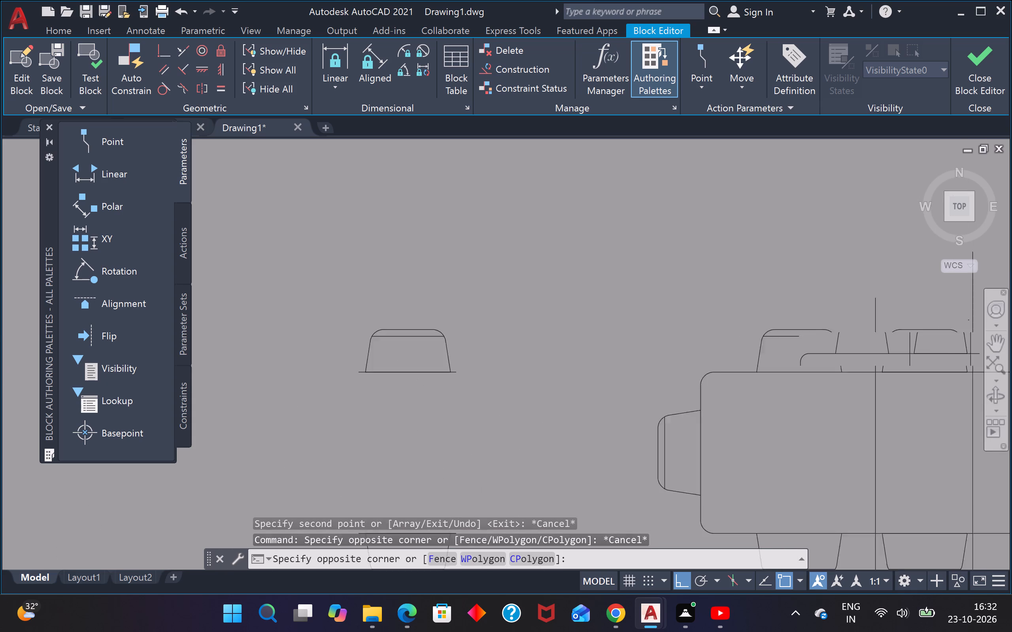
{"action": "scroll", "coordinate": [911, 493], "scroll_direction": "up", "scroll_amount": 2}
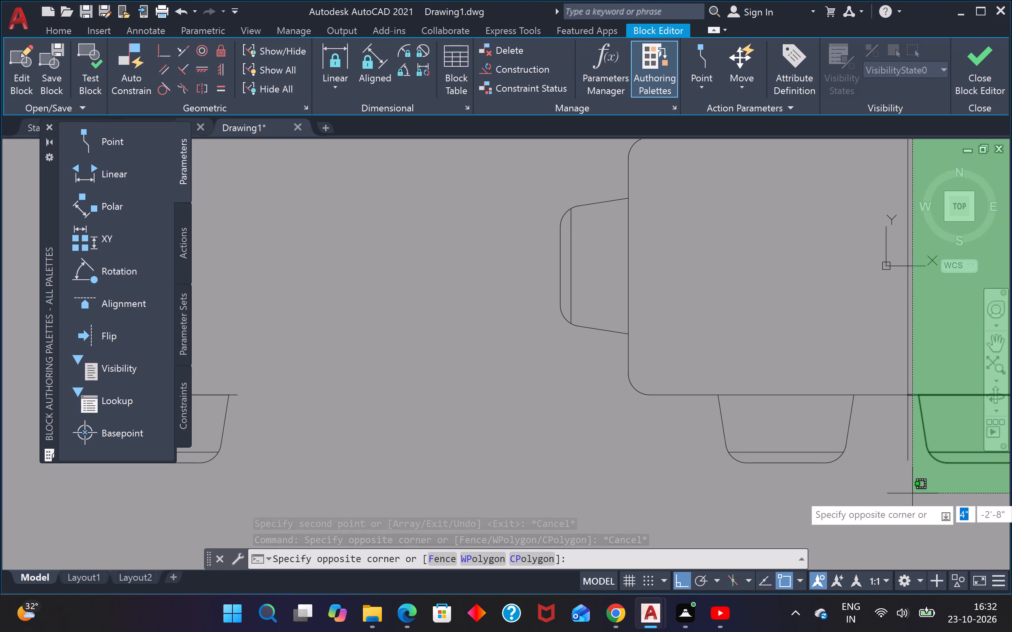
{"action": "left_click", "coordinate": [913, 493]}
{"action": "scroll", "coordinate": [913, 492], "scroll_direction": "down", "scroll_amount": 3}
{"action": "type", "text": "m"}
{"action": "key", "text": "space"}
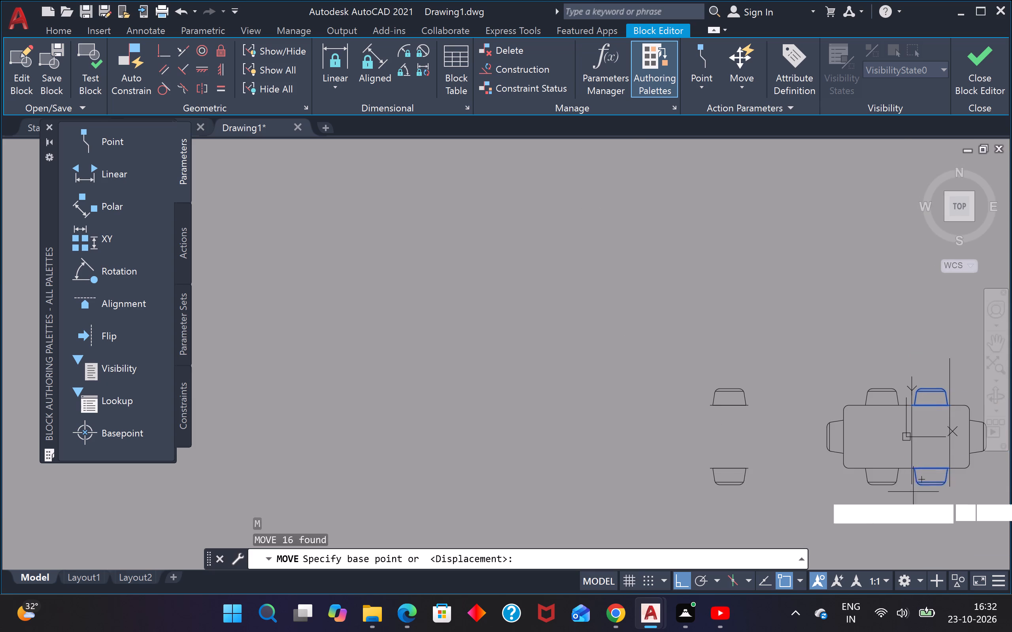
{"action": "left_click", "coordinate": [943, 467]}
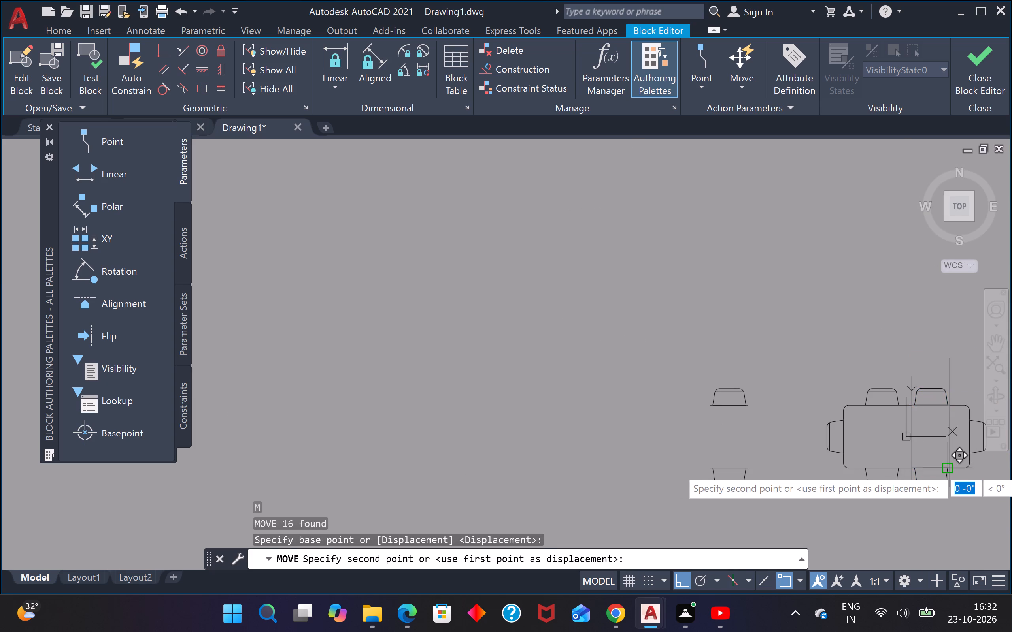
{"action": "scroll", "coordinate": [962, 465], "scroll_direction": "down", "scroll_amount": 3}
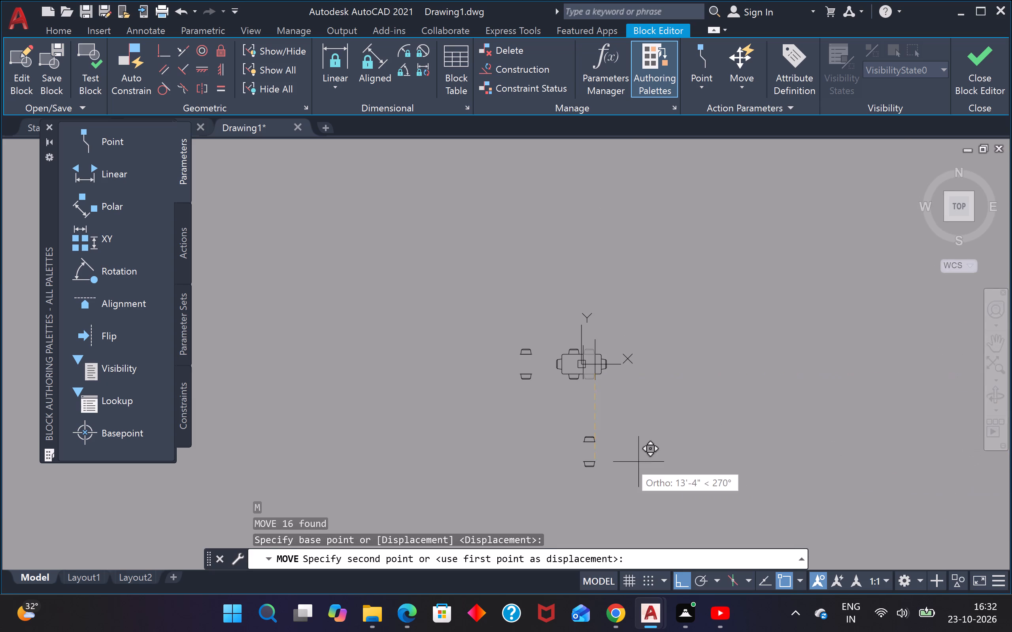
{"action": "left_click", "coordinate": [689, 421]}
Delete the two long vertical lines across the table and the short vertical line below its south edge.
{"action": "scroll", "coordinate": [574, 356], "scroll_direction": "up", "scroll_amount": 3}
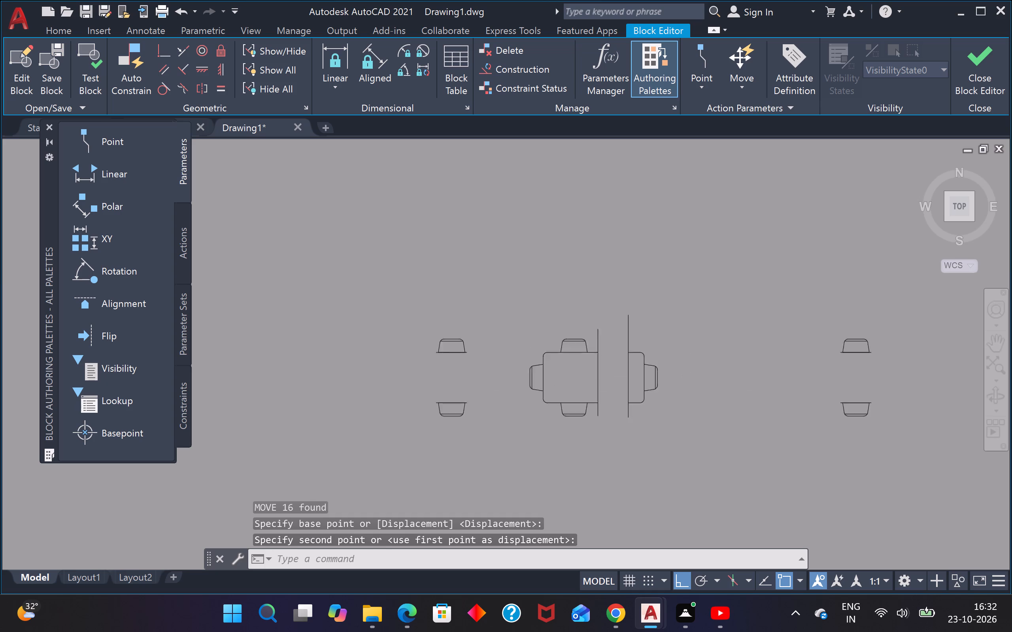
{"action": "left_click_drag", "start_coordinate": [674, 310], "coordinate": [657, 313]}
{"action": "left_click", "coordinate": [600, 330]}
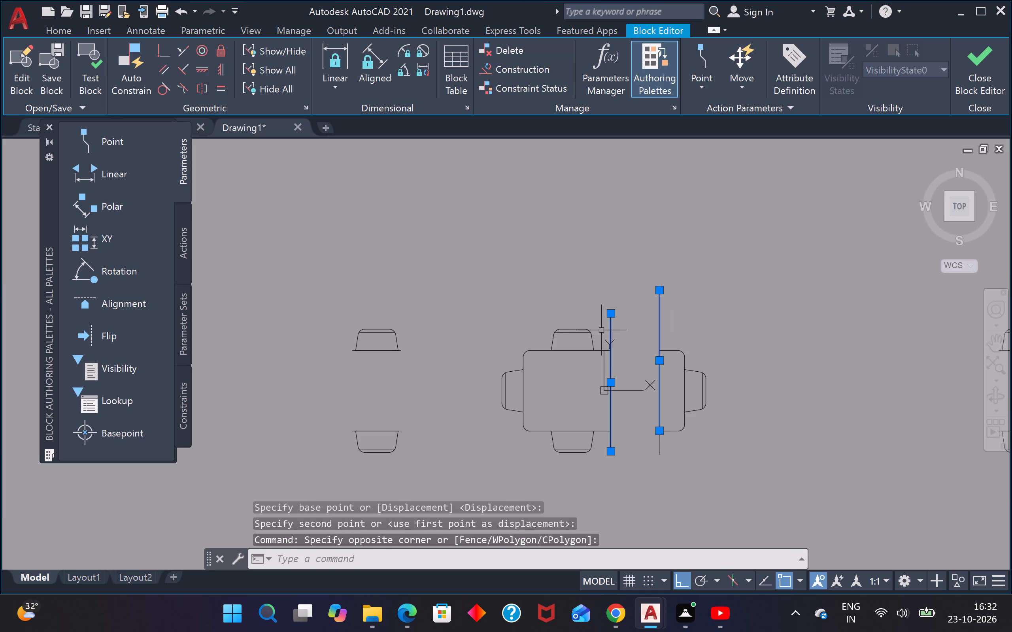
{"action": "type", "text": ","}
{"action": "key", "text": "space"}
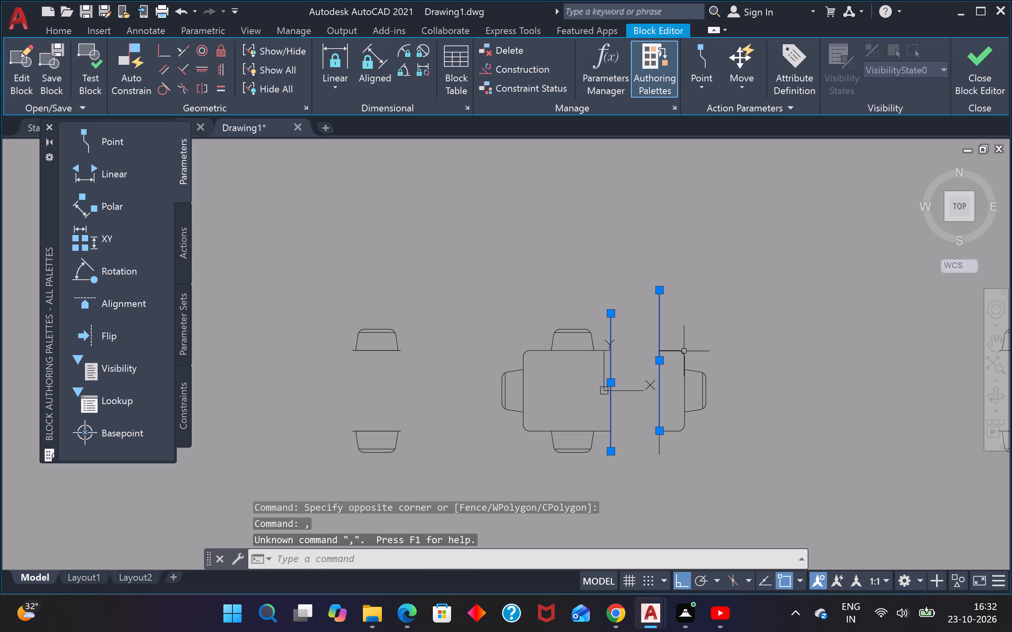
{"action": "key", "text": "Delete"}
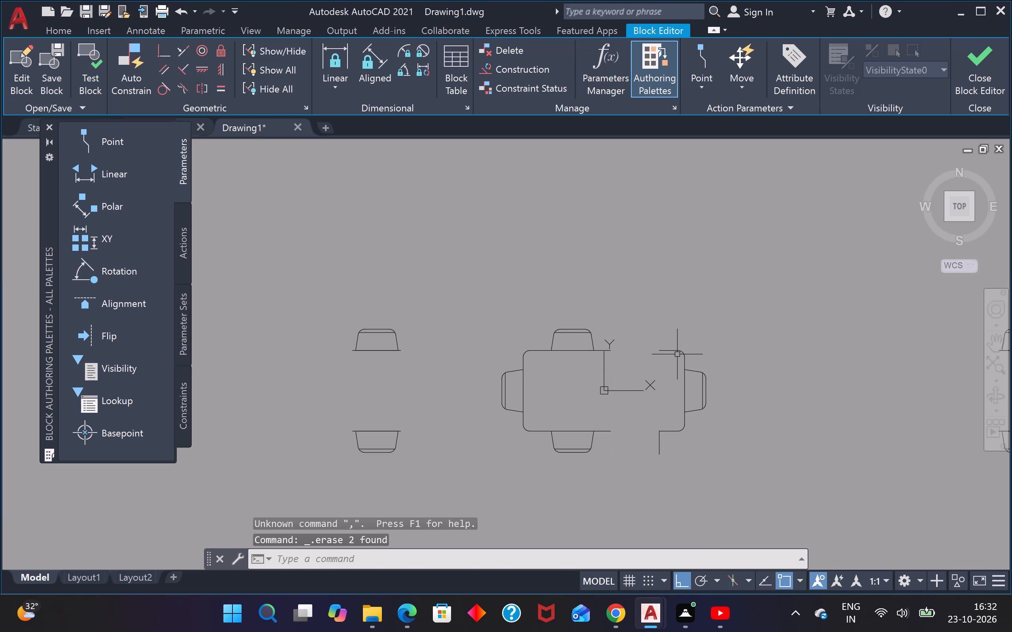
{"action": "left_click", "coordinate": [672, 450]}
{"action": "left_click", "coordinate": [644, 448]}
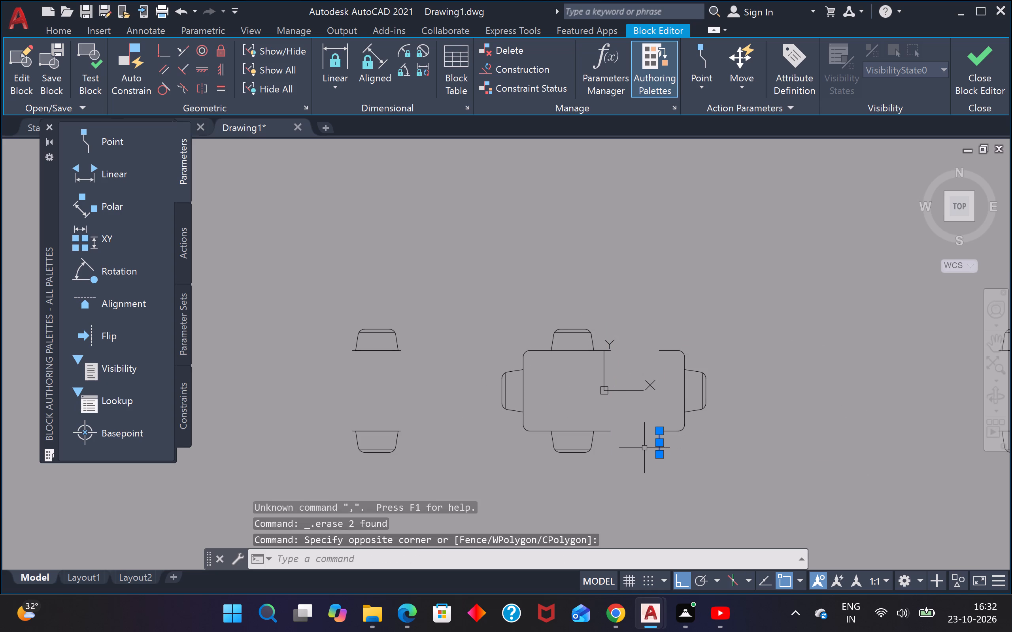
{"action": "key", "text": "Delete"}
Move the table's east end with its end chair straight east, leaving a wide gap in the table.
{"action": "left_click", "coordinate": [721, 312]}
{"action": "left_click", "coordinate": [656, 475]}
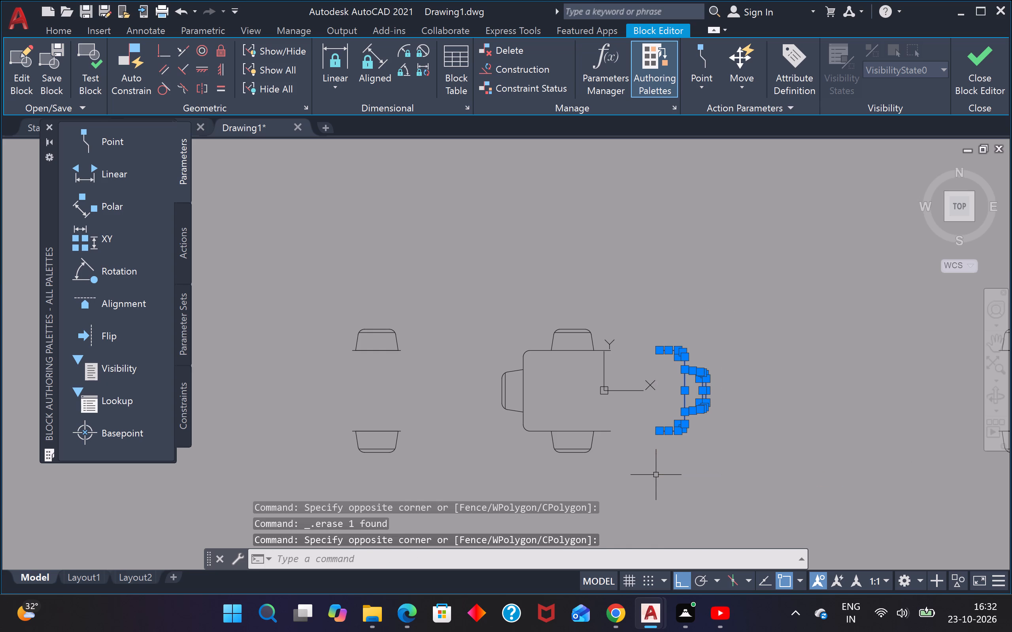
{"action": "type", "text": "m"}
{"action": "key", "text": "space"}
{"action": "left_click", "coordinate": [668, 383]}
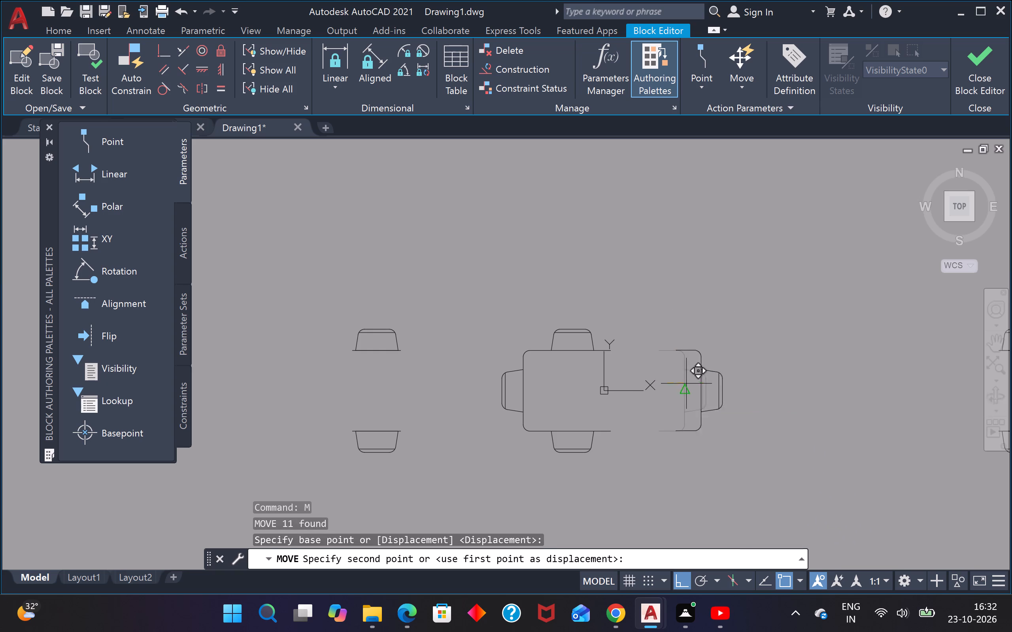
{"action": "left_click", "coordinate": [826, 395]}
{"action": "key", "text": "Escape"}
{"action": "key", "text": "Escape"}
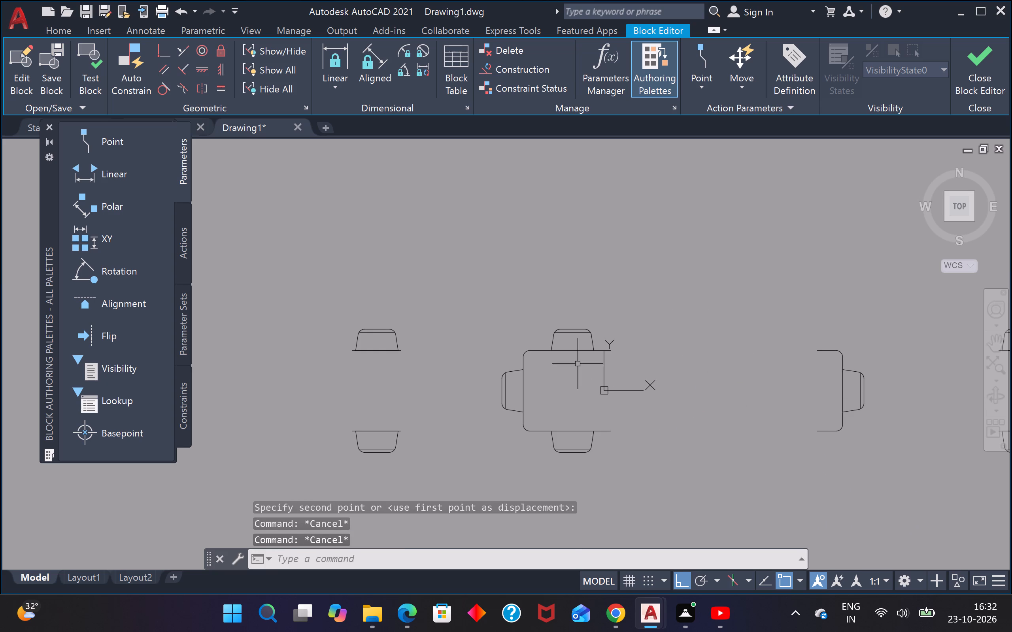
Move the western chair pair with its table-edge segments straight east, joining them to the open ends of the table's west part.
{"action": "left_click", "coordinate": [421, 270]}
{"action": "left_click", "coordinate": [332, 472]}
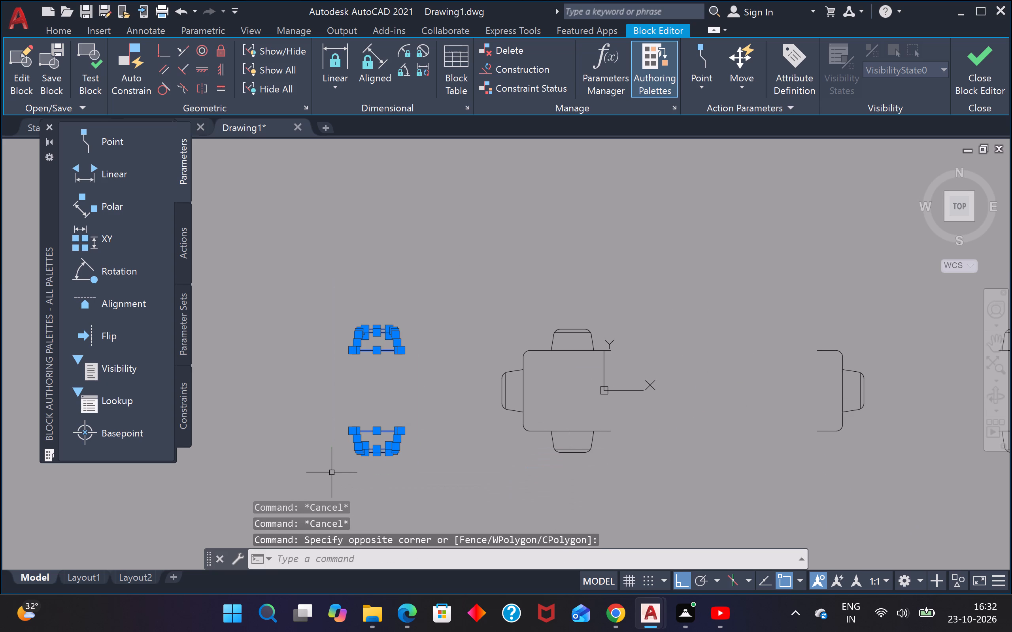
{"action": "type", "text": "m"}
{"action": "key", "text": "space"}
{"action": "left_click", "coordinate": [349, 348]}
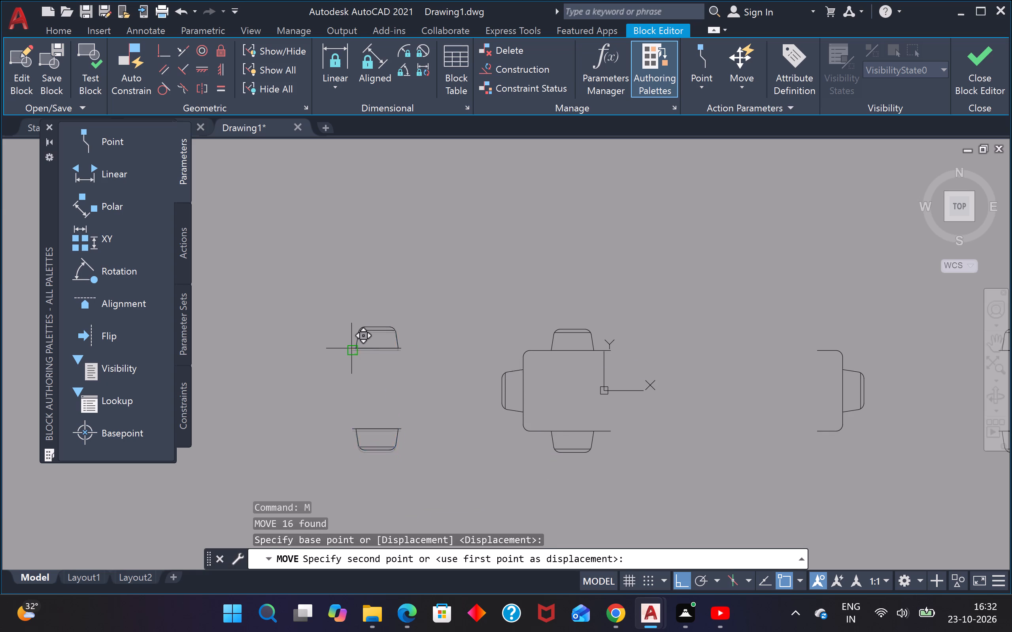
{"action": "scroll", "coordinate": [589, 352], "scroll_direction": "up", "scroll_amount": 4}
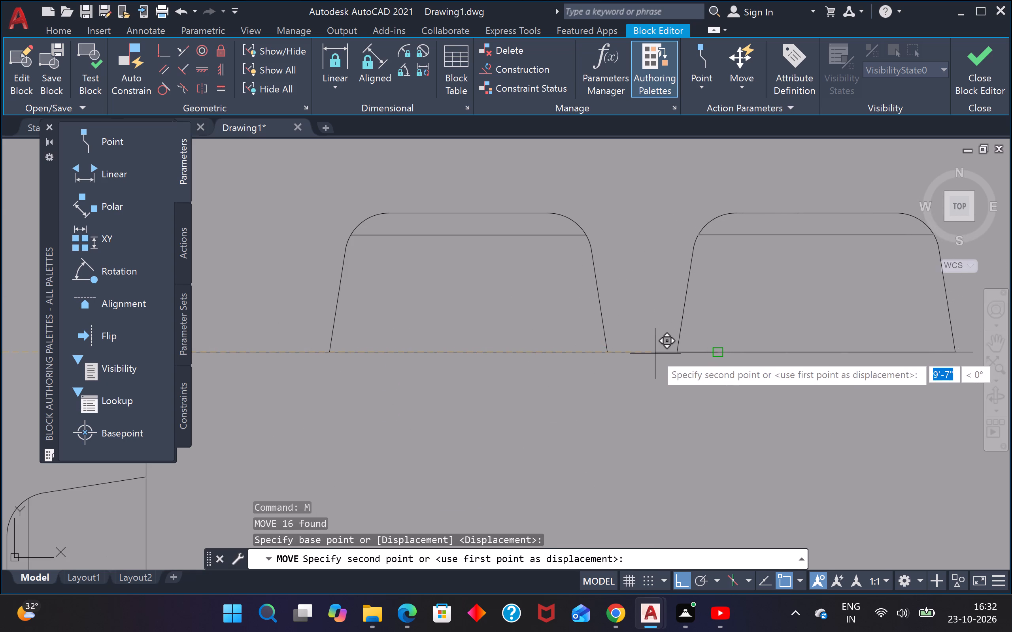
{"action": "scroll", "coordinate": [683, 354], "scroll_direction": "down", "scroll_amount": 4}
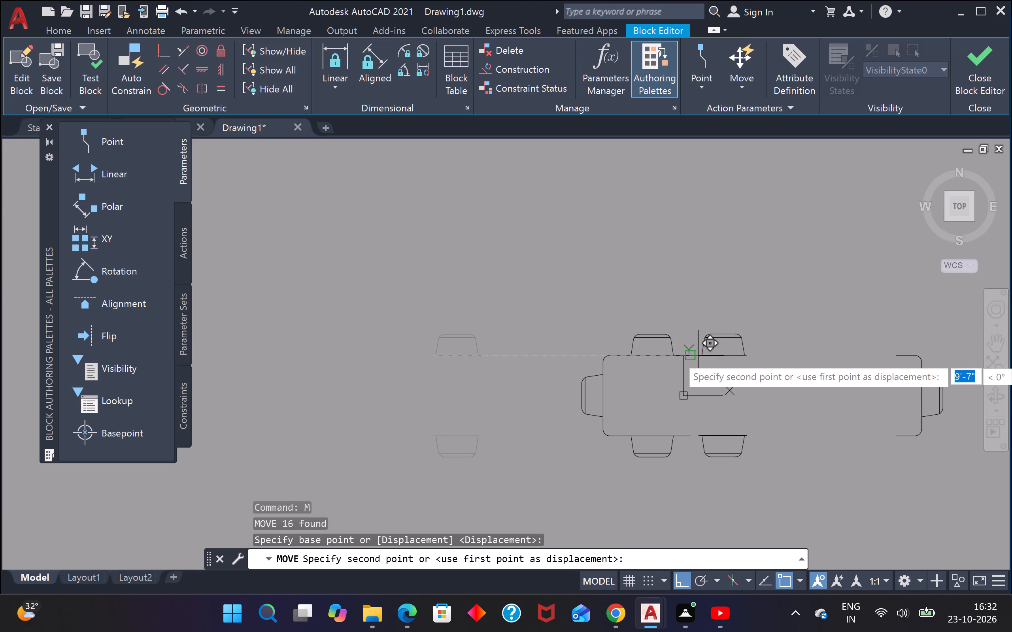
{"action": "scroll", "coordinate": [697, 355], "scroll_direction": "up", "scroll_amount": 4}
{"action": "left_click", "coordinate": [656, 364]}
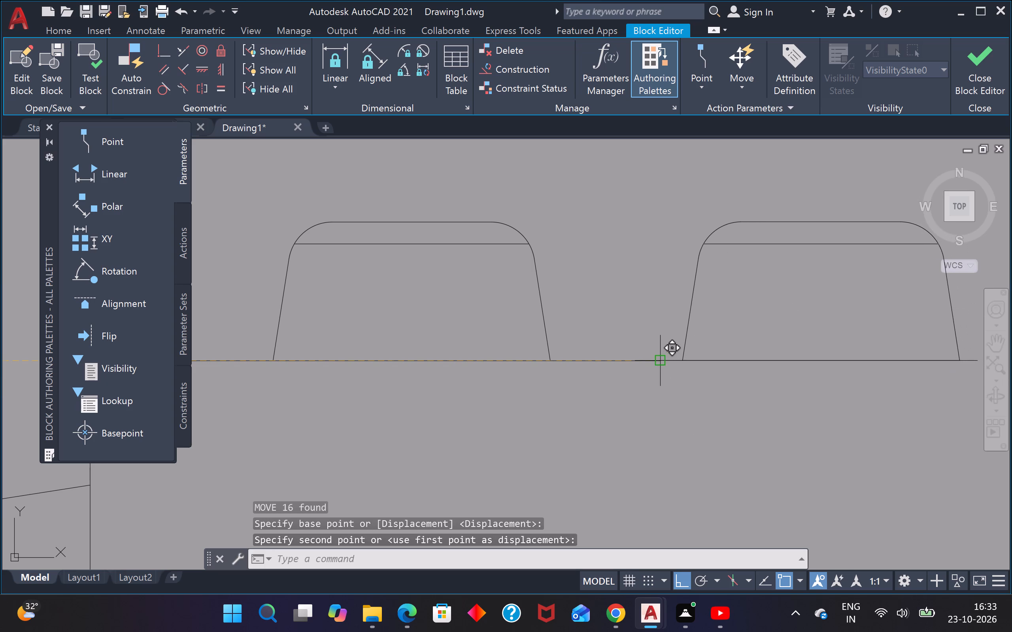
Move the far eastern chair pair with its table-edge segments straight west, joining them to the east ends of the inserted segments.
{"action": "scroll", "coordinate": [657, 363], "scroll_direction": "down", "scroll_amount": 4}
{"action": "scroll", "coordinate": [976, 380], "scroll_direction": "down", "scroll_amount": 2}
{"action": "scroll", "coordinate": [947, 423], "scroll_direction": "down", "scroll_amount": 1}
{"action": "middle_click_drag", "start_coordinate": [947, 423], "coordinate": [710, 451]}
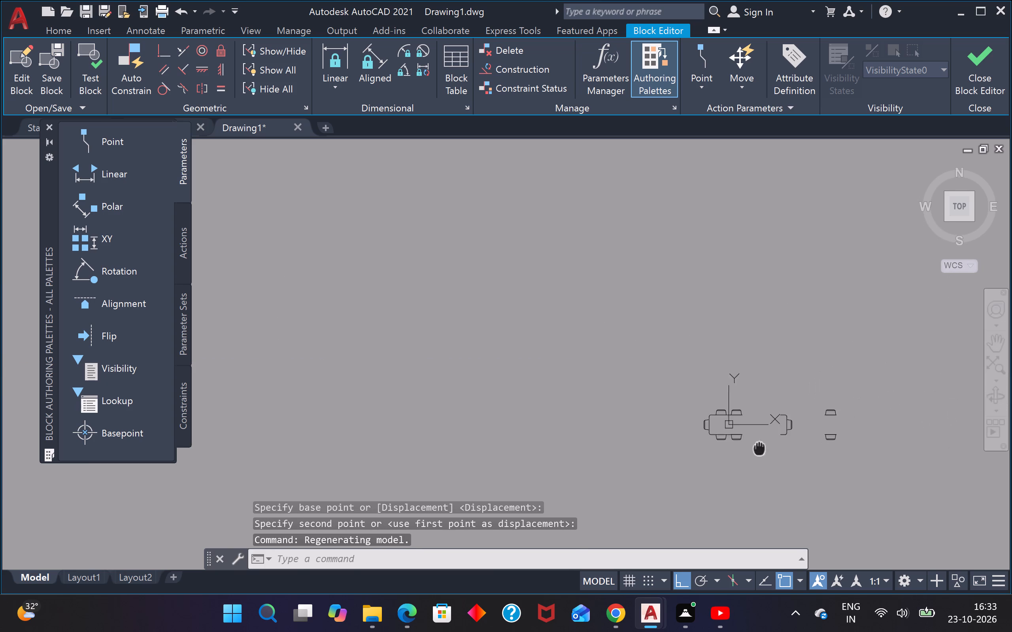
{"action": "middle_click_drag", "start_coordinate": [710, 451], "coordinate": [611, 446]}
{"action": "scroll", "coordinate": [627, 444], "scroll_direction": "up", "scroll_amount": 1}
{"action": "left_click_drag", "start_coordinate": [719, 322], "coordinate": [721, 333]}
{"action": "left_click", "coordinate": [650, 458]}
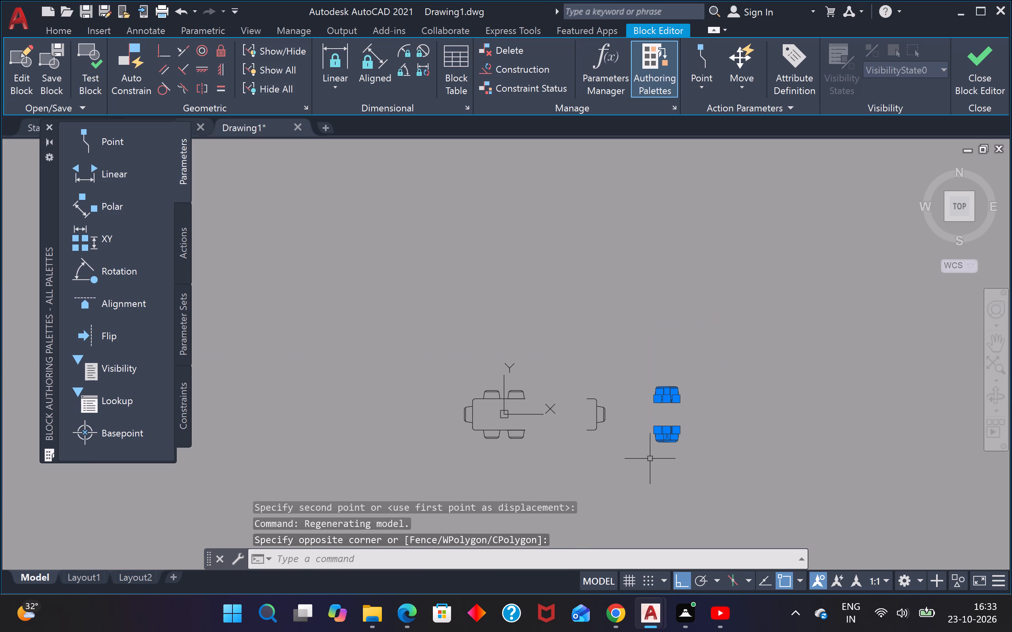
{"action": "type", "text": "m"}
{"action": "key", "text": "space"}
{"action": "scroll", "coordinate": [659, 384], "scroll_direction": "up", "scroll_amount": 4}
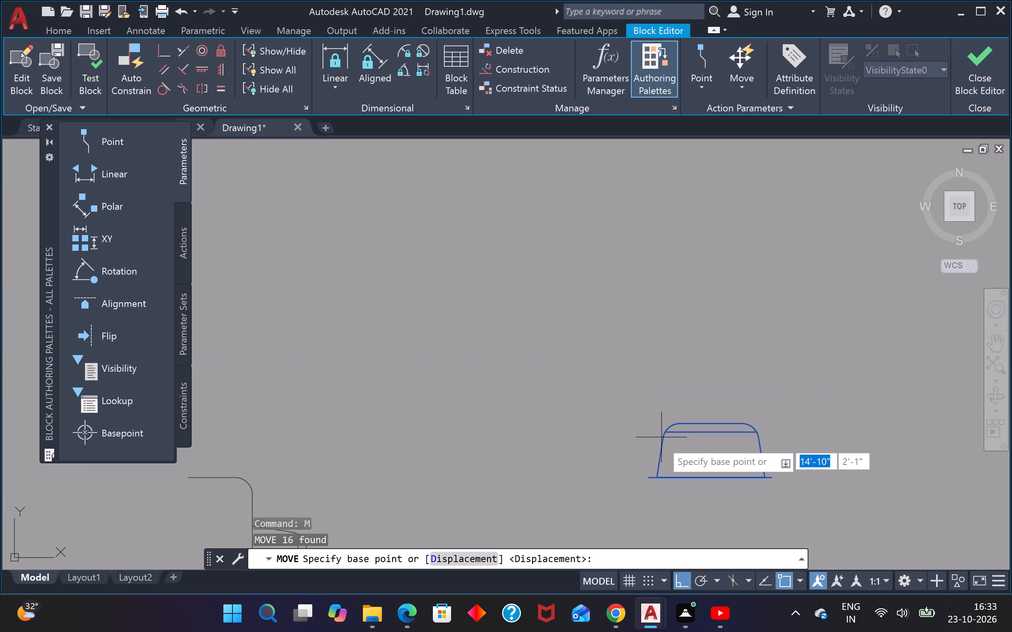
{"action": "left_click", "coordinate": [650, 480]}
{"action": "scroll", "coordinate": [649, 466], "scroll_direction": "down", "scroll_amount": 4}
{"action": "scroll", "coordinate": [518, 475], "scroll_direction": "up", "scroll_amount": 2}
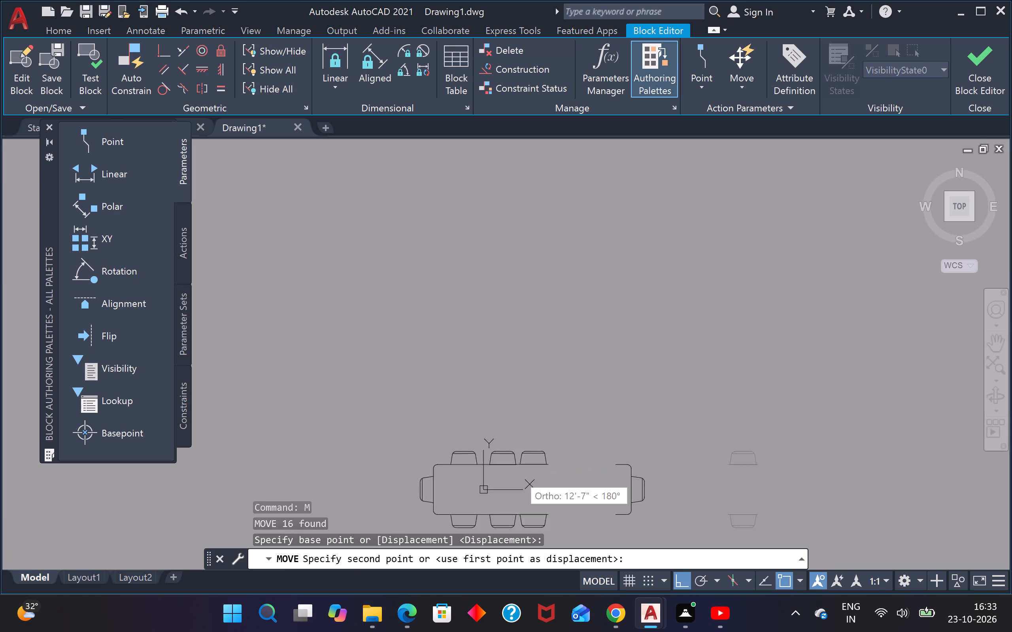
{"action": "scroll", "coordinate": [518, 475], "scroll_direction": "up", "scroll_amount": 1}
{"action": "left_click", "coordinate": [521, 451]}
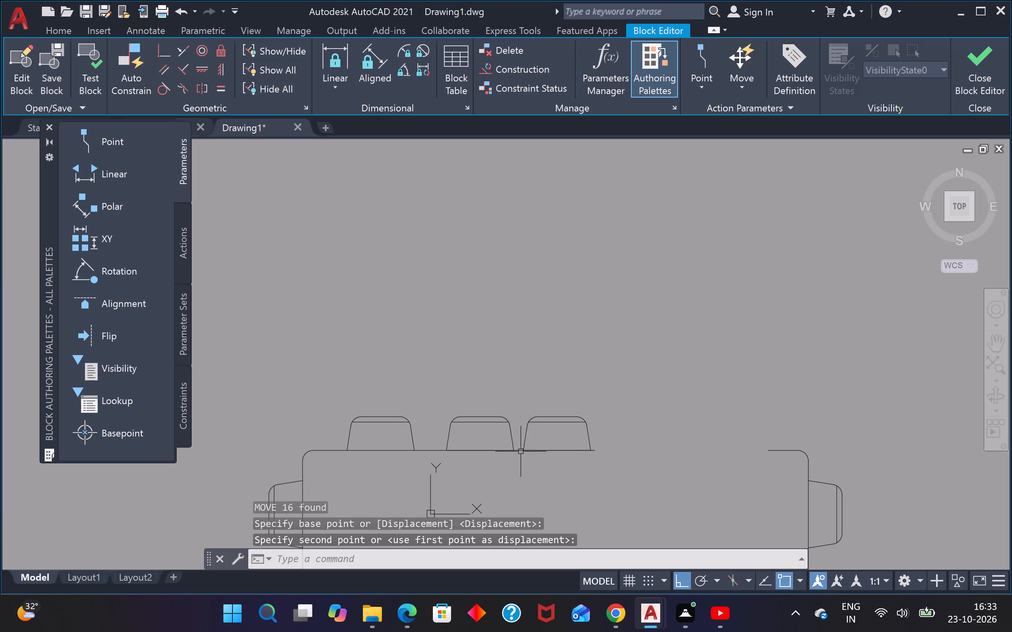
{"action": "key", "text": "Escape"}
Move the table's east end with its end chair straight west to meet the last edge segments and close the table outline.
{"action": "scroll", "coordinate": [604, 454], "scroll_direction": "down", "scroll_amount": 2}
{"action": "left_click", "coordinate": [713, 451]}
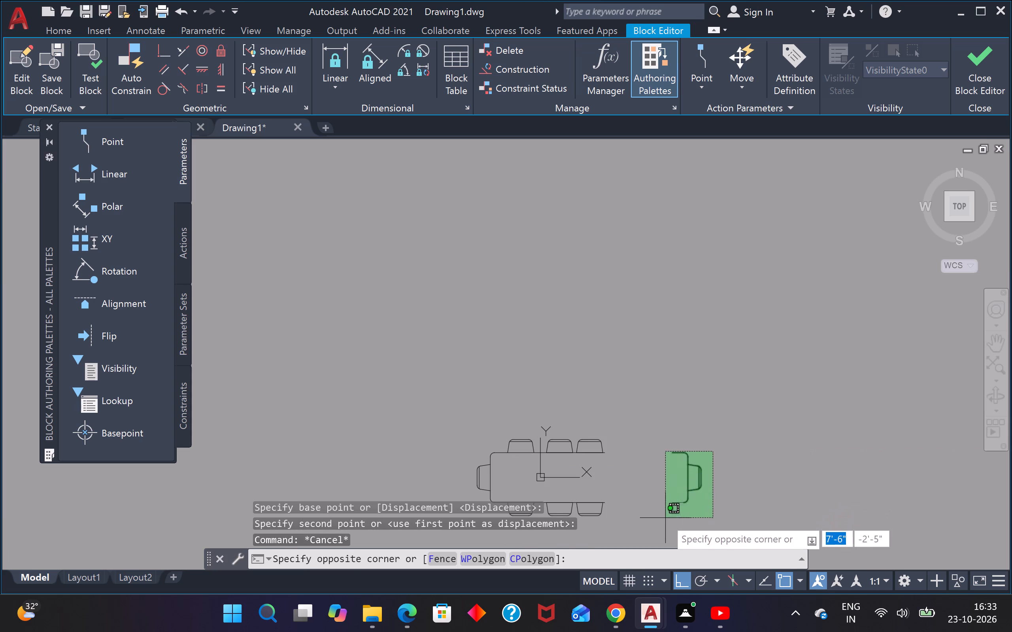
{"action": "left_click", "coordinate": [665, 518]}
{"action": "key", "text": "m"}
{"action": "key", "text": "space"}
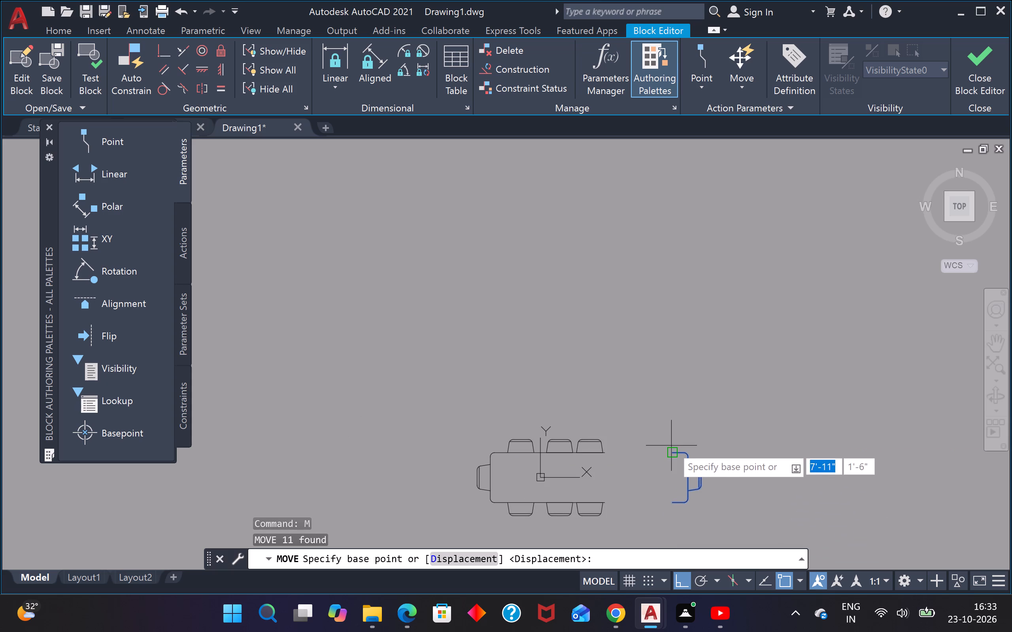
{"action": "left_click", "coordinate": [668, 456]}
{"action": "scroll", "coordinate": [633, 459], "scroll_direction": "up", "scroll_amount": 3}
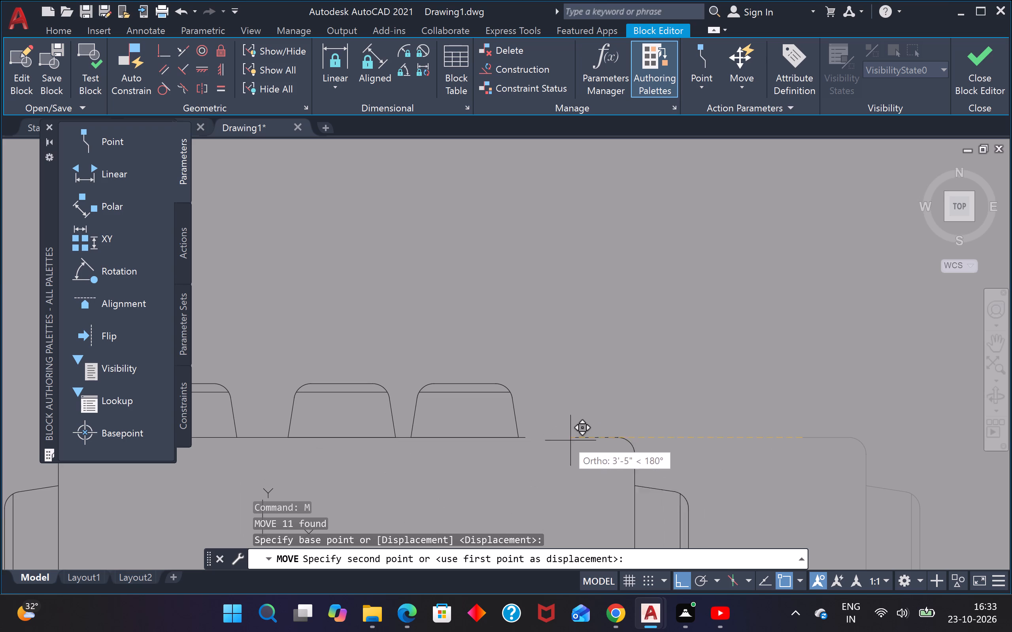
{"action": "left_click", "coordinate": [527, 438]}
{"action": "key", "text": "Escape"}
{"action": "scroll", "coordinate": [605, 377], "scroll_direction": "down", "scroll_amount": 4}
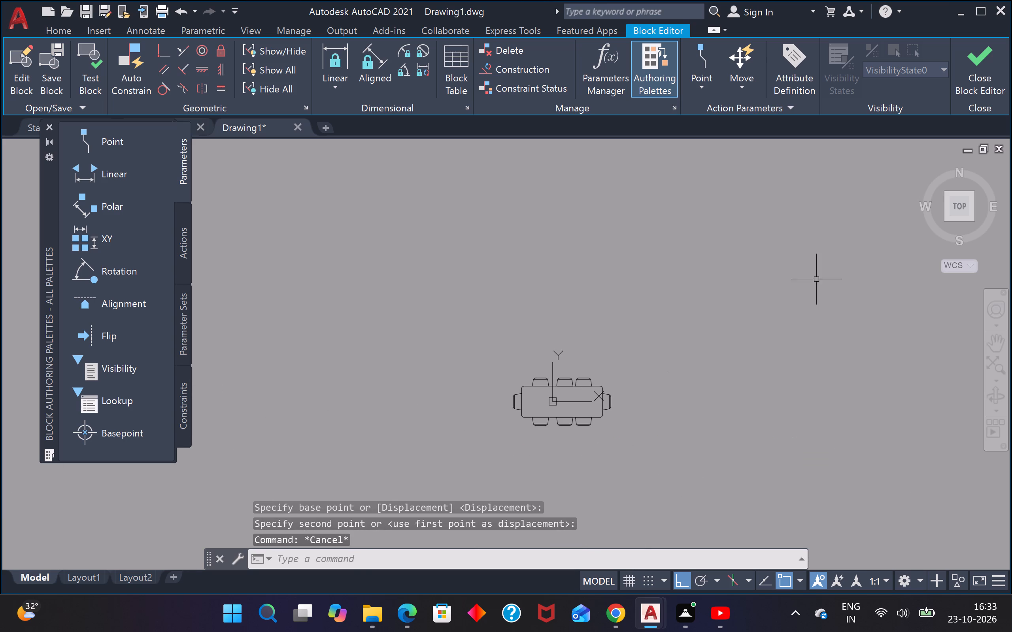
Close the block editor, saving the changes to the block Dining Set - 36 x 72 in.
{"action": "left_click", "coordinate": [999, 68]}
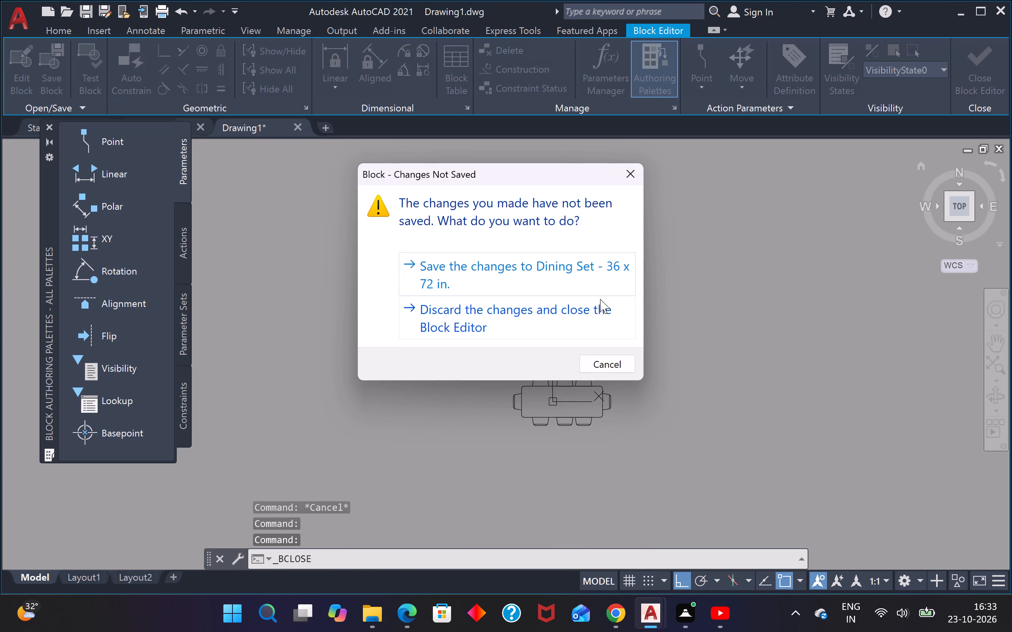
{"action": "left_click", "coordinate": [575, 250]}
{"action": "left_click", "coordinate": [583, 284]}
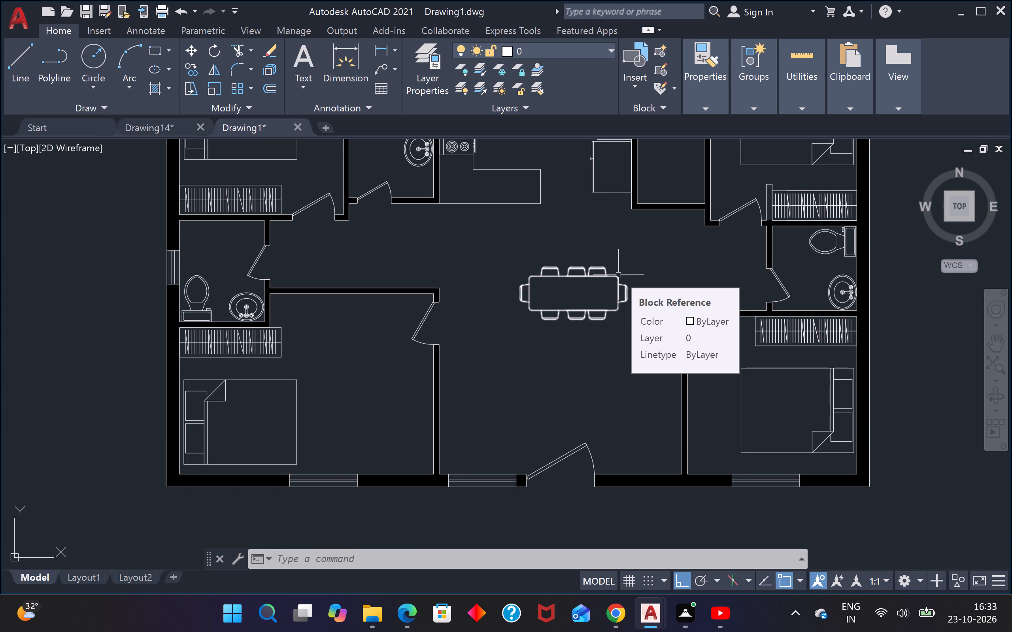
{"action": "key", "text": "Escape"}
{"action": "key", "text": "Escape"}
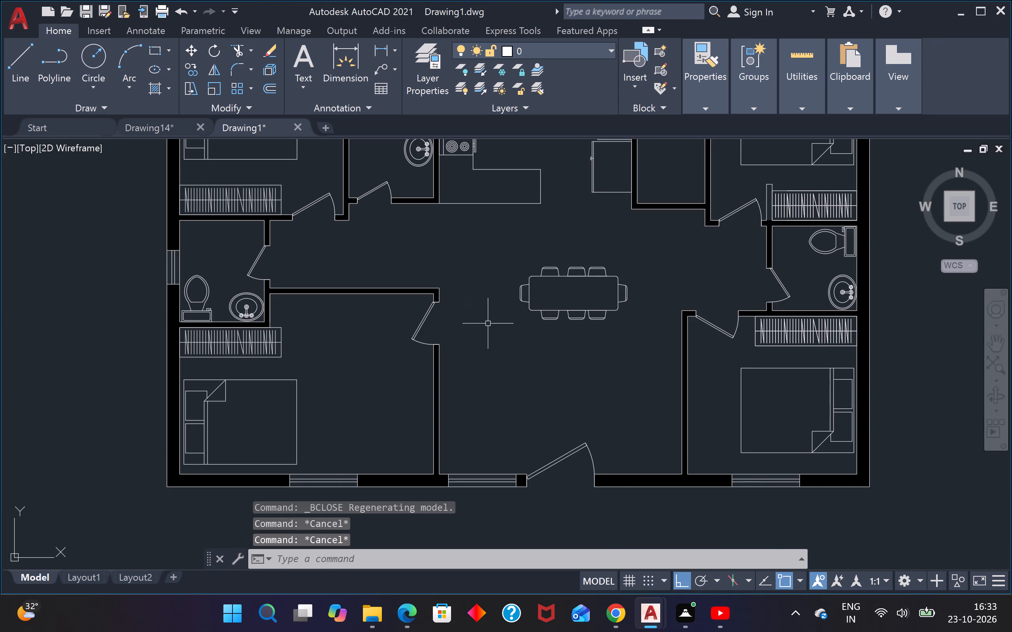
Move the lengthened dining set slightly straight north within the central hall.
{"action": "middle_click_drag", "start_coordinate": [489, 324], "coordinate": [388, 299]}
{"action": "scroll", "coordinate": [392, 303], "scroll_direction": "down", "scroll_amount": 2}
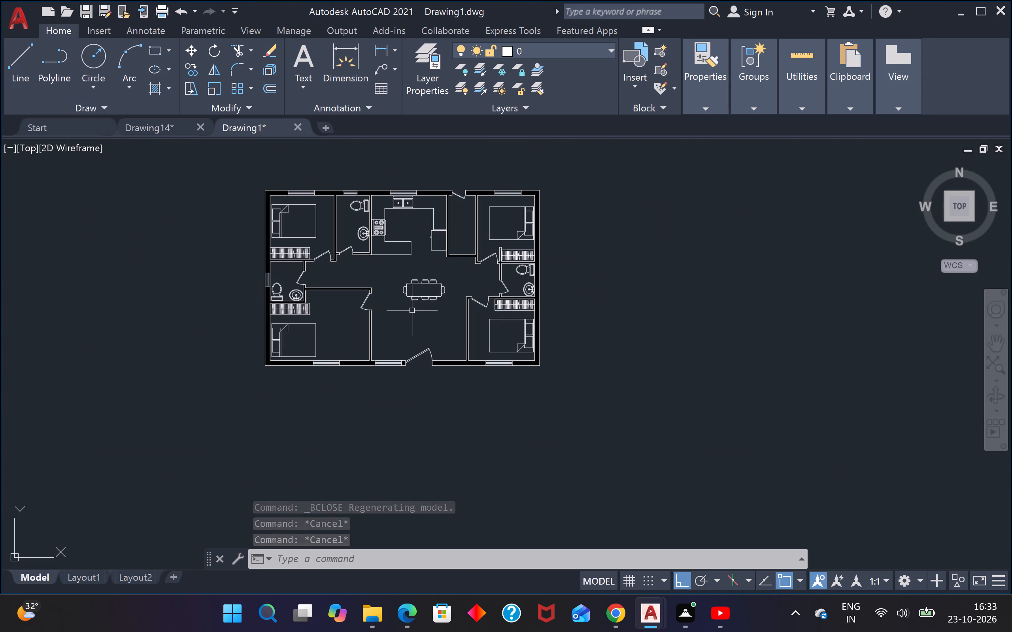
{"action": "middle_click_drag", "start_coordinate": [415, 313], "coordinate": [367, 350]}
{"action": "scroll", "coordinate": [397, 327], "scroll_direction": "up", "scroll_amount": 2}
{"action": "left_click", "coordinate": [400, 280]}
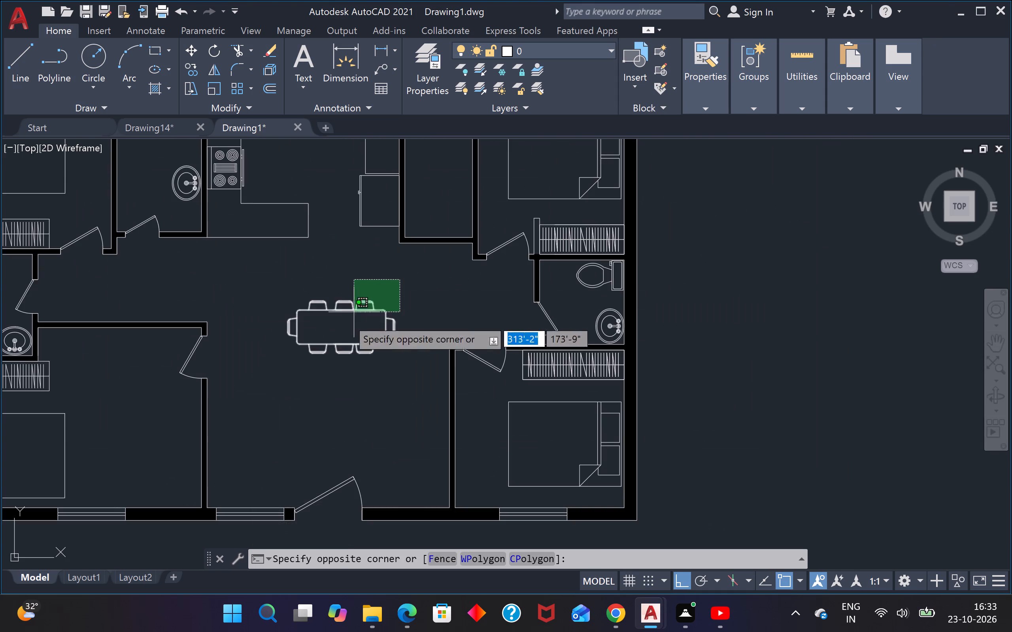
{"action": "left_click", "coordinate": [291, 370]}
{"action": "type", "text": "m"}
{"action": "key", "text": "space"}
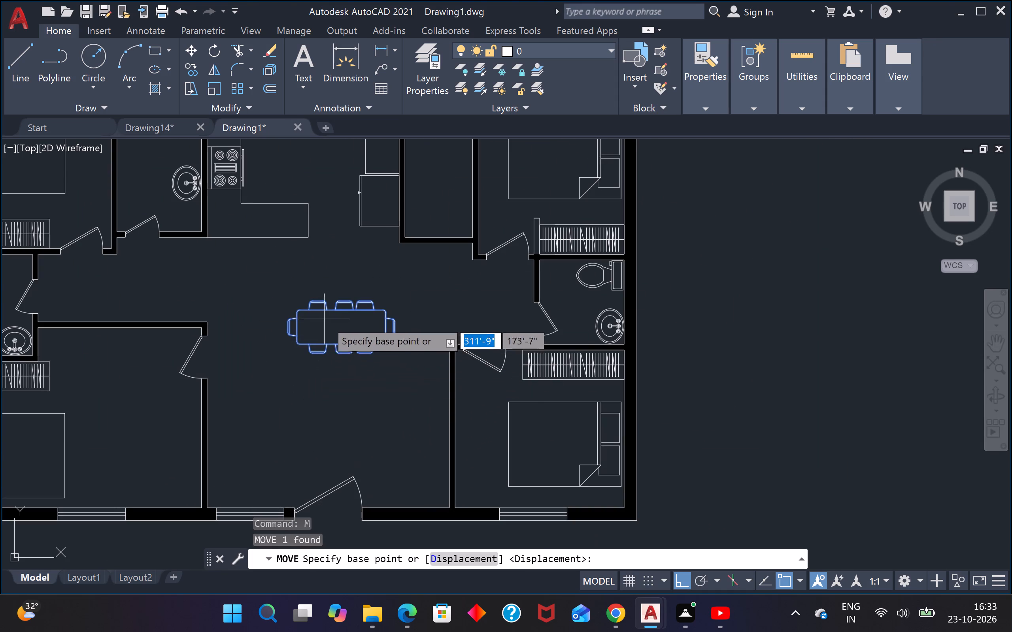
{"action": "left_click", "coordinate": [342, 335]}
{"action": "left_click", "coordinate": [344, 319]}
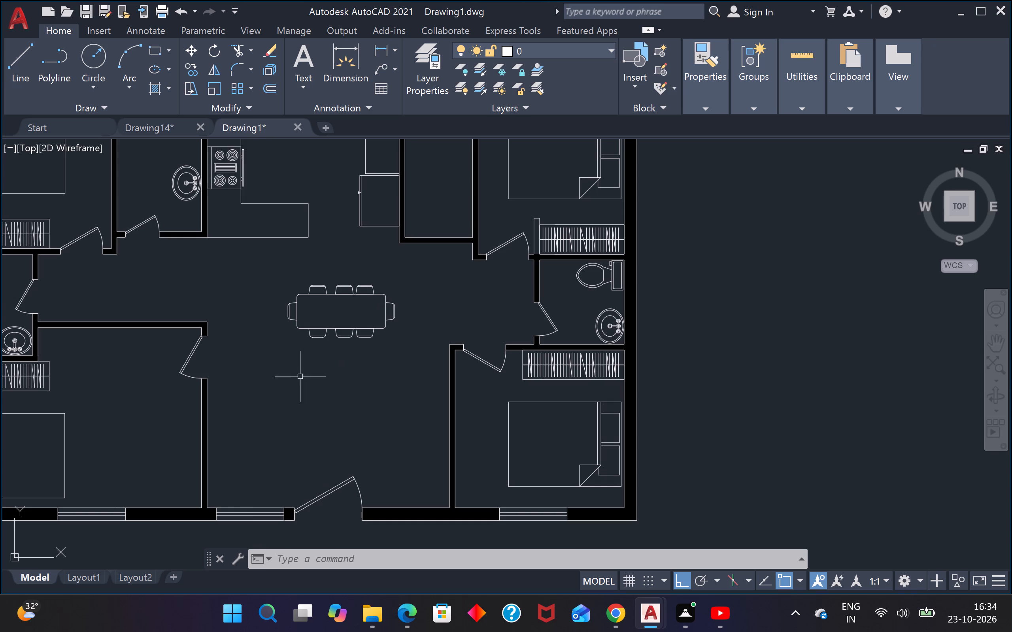
Draw a 4'6" horizontal line eastward in the hall, starting just east of the southwest bedroom's wall and south of its door.
{"action": "key", "text": "l"}
{"action": "key", "text": "space"}
{"action": "scroll", "coordinate": [227, 413], "scroll_direction": "up", "scroll_amount": 2}
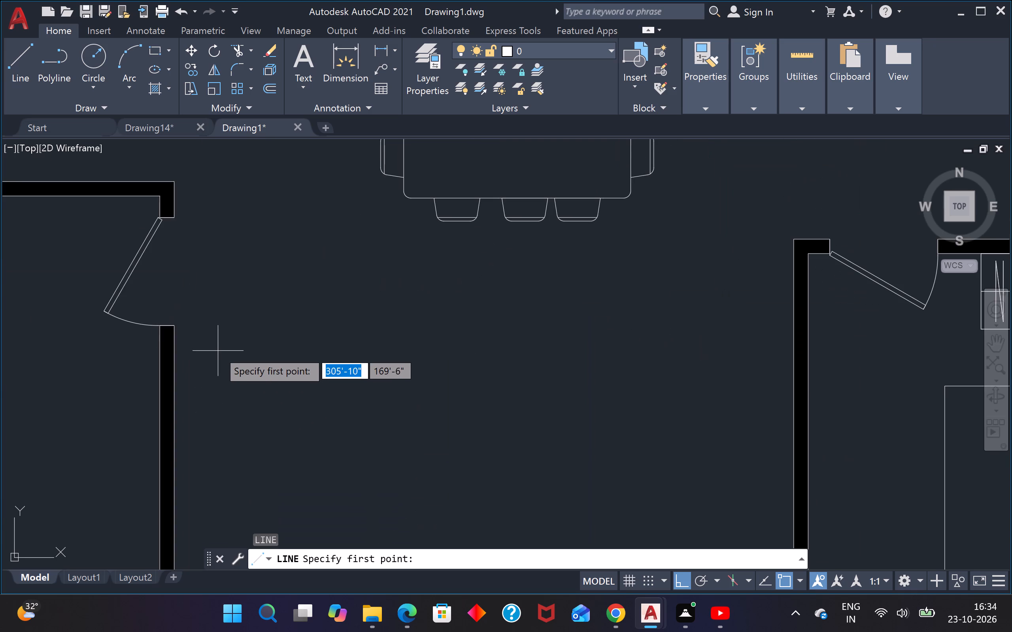
{"action": "left_click", "coordinate": [210, 360]}
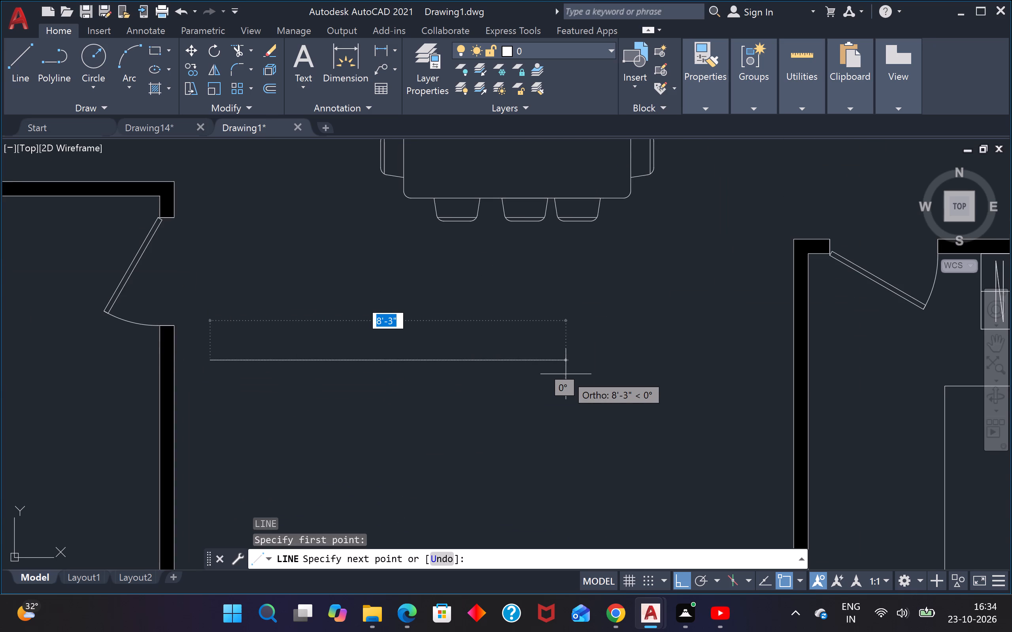
{"action": "type", "text": "4'"}
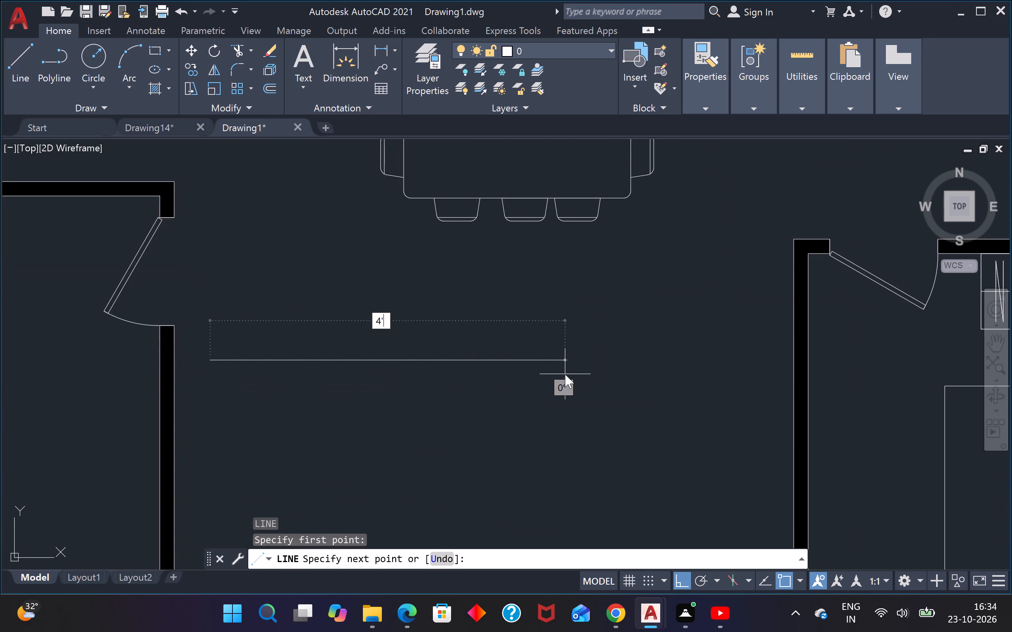
{"action": "type", "text": "6\""}
{"action": "key", "text": "Return"}
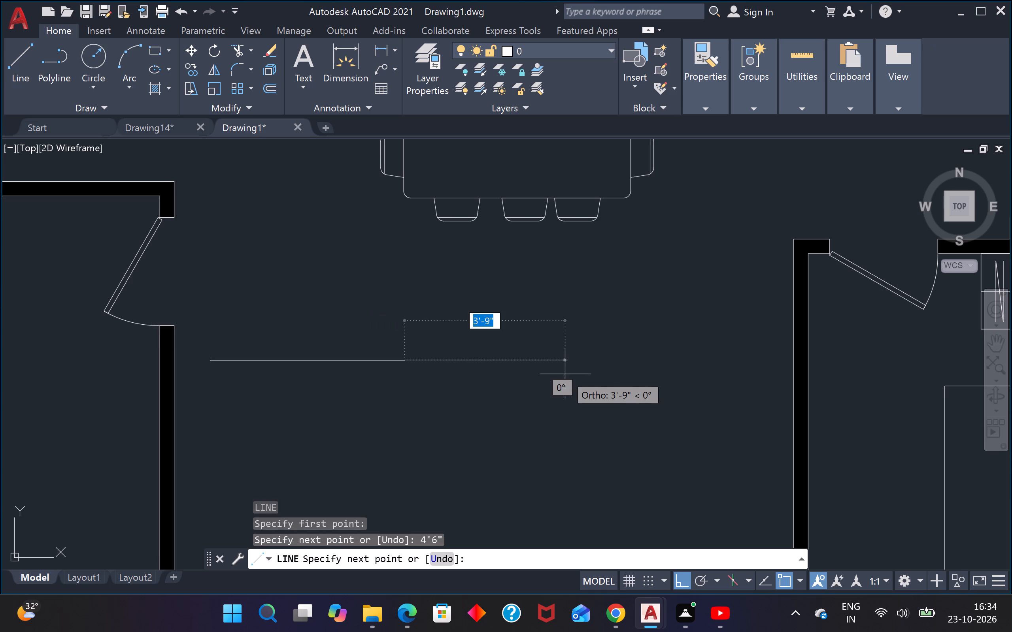
{"action": "key", "text": "Escape"}
Draw an 8'6" vertical line straight south from the west end of the 4'6" line.
{"action": "key", "text": "space"}
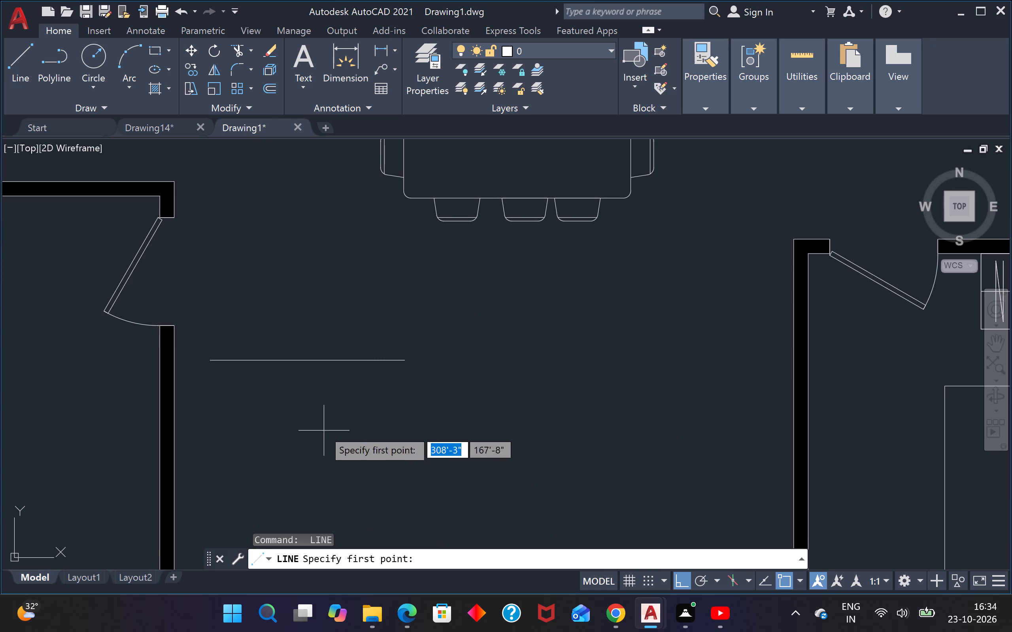
{"action": "scroll", "coordinate": [275, 399], "scroll_direction": "down", "scroll_amount": 2}
{"action": "left_click", "coordinate": [249, 382]}
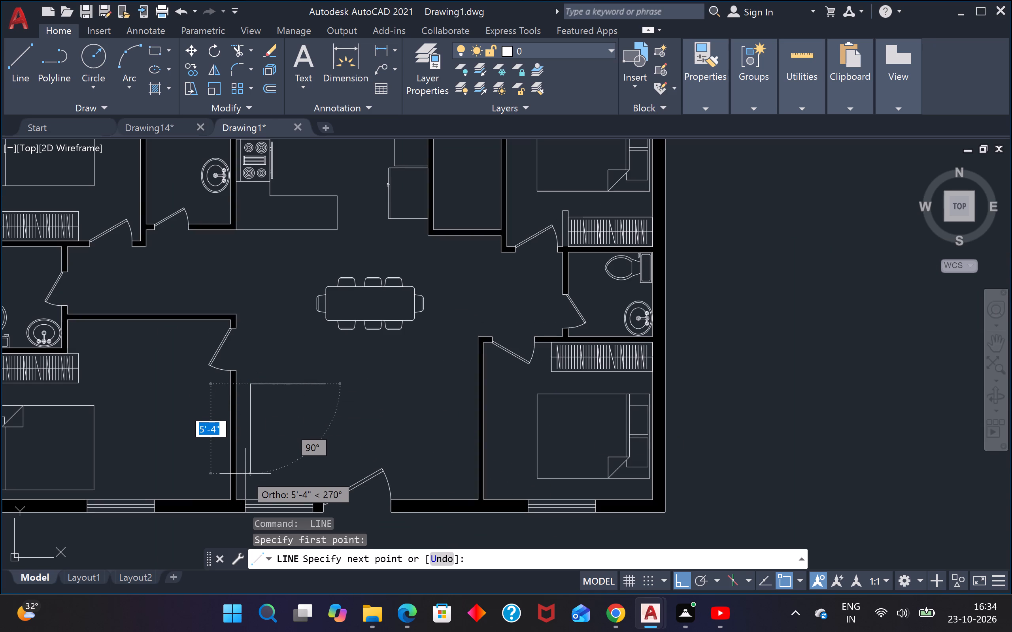
{"action": "scroll", "coordinate": [245, 474], "scroll_direction": "up", "scroll_amount": 1}
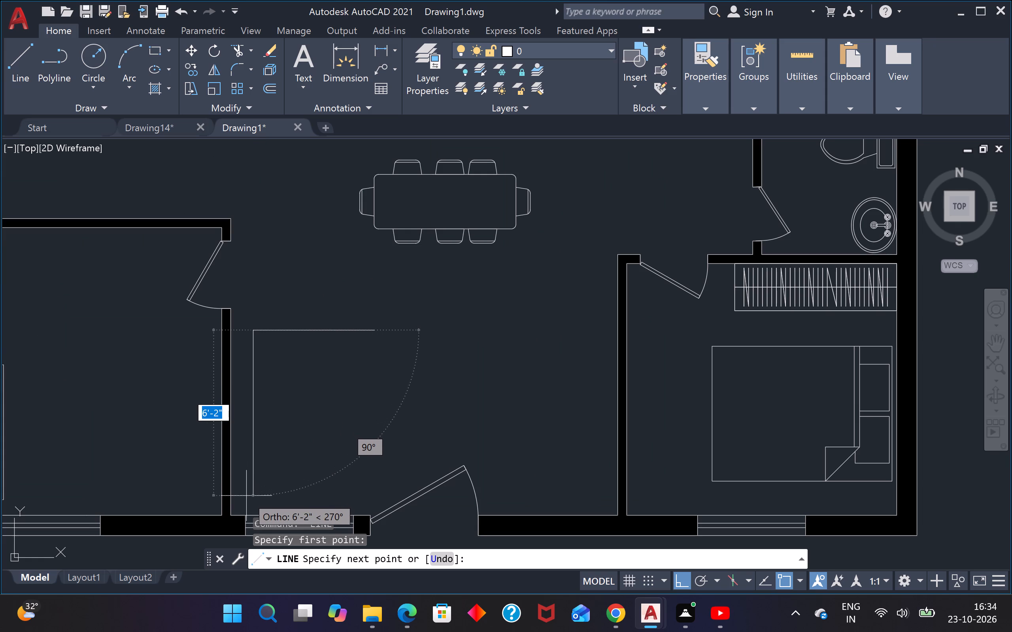
{"action": "key", "text": "8"}
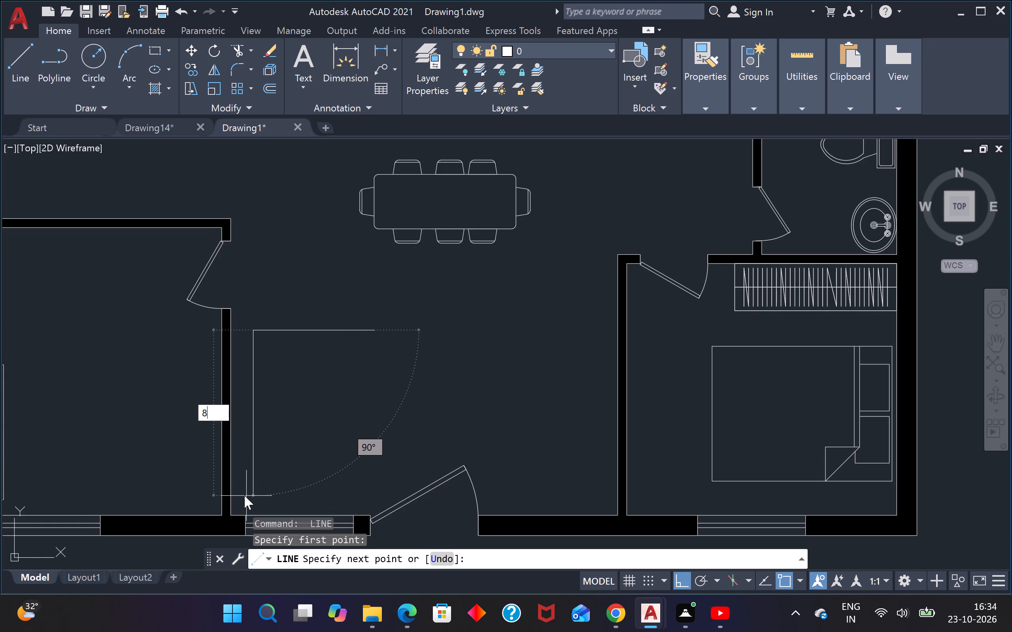
{"action": "key", "text": "apostrophe"}
{"action": "type", "text": "6\""}
{"action": "key", "text": "Return"}
{"action": "key", "text": "Escape"}
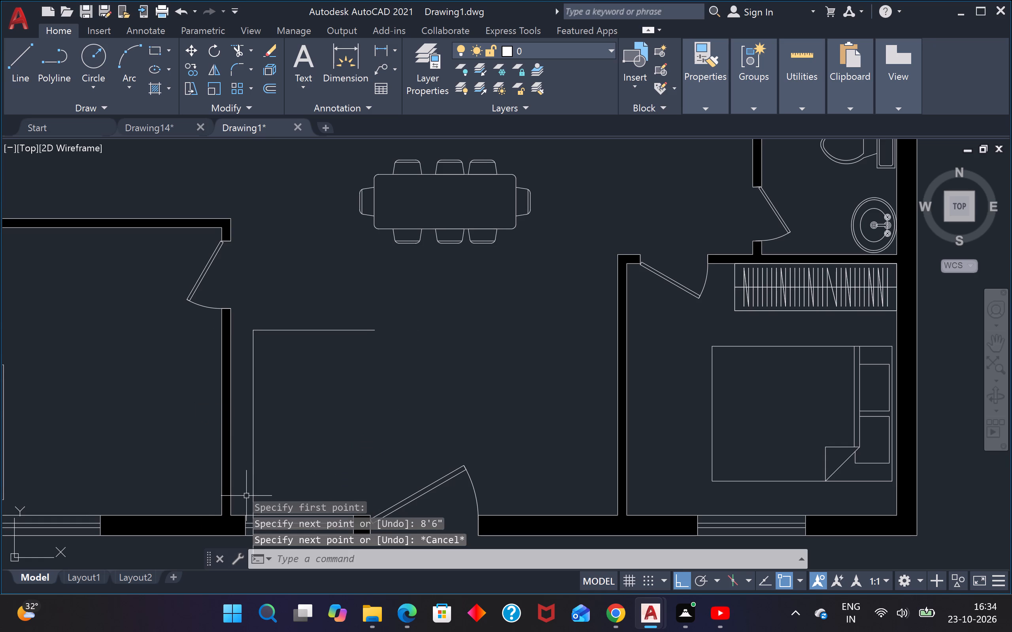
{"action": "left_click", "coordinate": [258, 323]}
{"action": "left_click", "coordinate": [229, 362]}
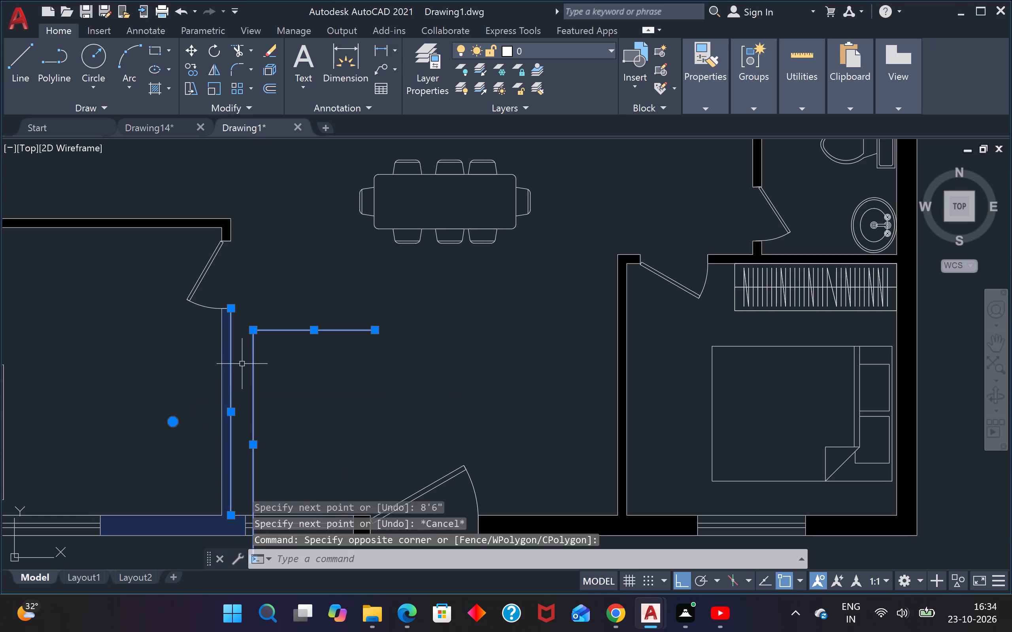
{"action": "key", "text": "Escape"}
Move the connected 4'6" horizontal and 8'6" vertical lines in the hall straight north, clear of the south wall.
{"action": "scroll", "coordinate": [280, 344], "scroll_direction": "up", "scroll_amount": 3}
{"action": "left_click_drag", "start_coordinate": [289, 243], "coordinate": [255, 263]}
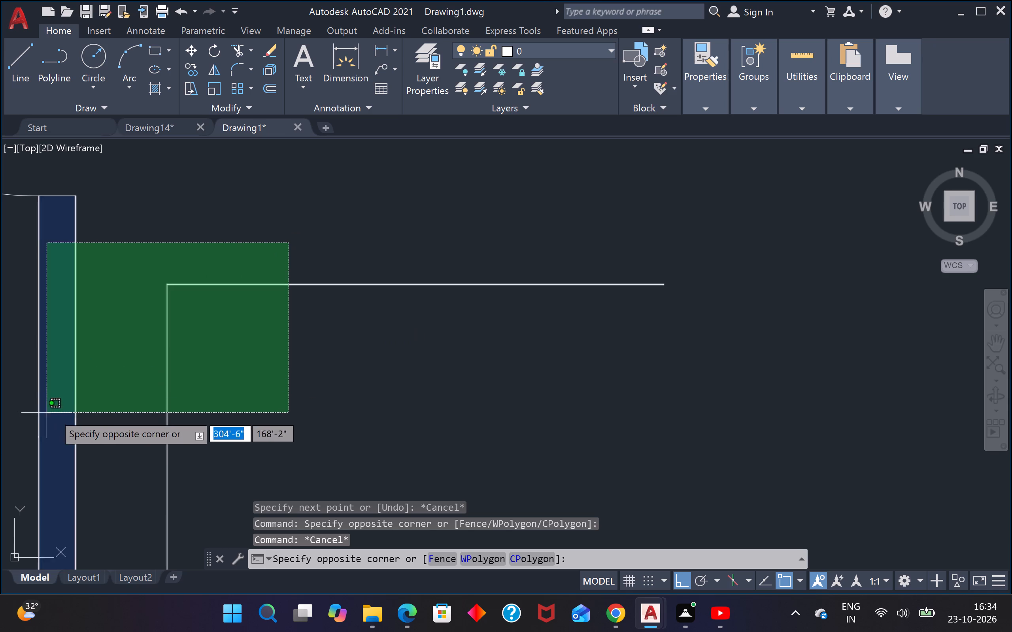
{"action": "left_click", "coordinate": [151, 403]}
{"action": "key", "text": "m"}
{"action": "key", "text": "space"}
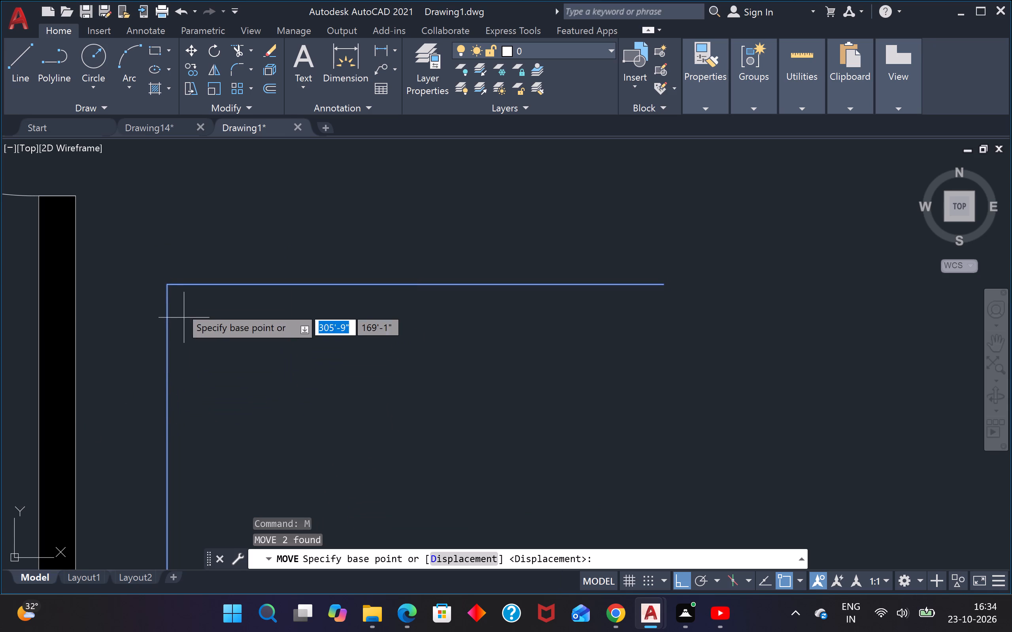
{"action": "left_click", "coordinate": [170, 284]}
{"action": "scroll", "coordinate": [171, 274], "scroll_direction": "down", "scroll_amount": 3}
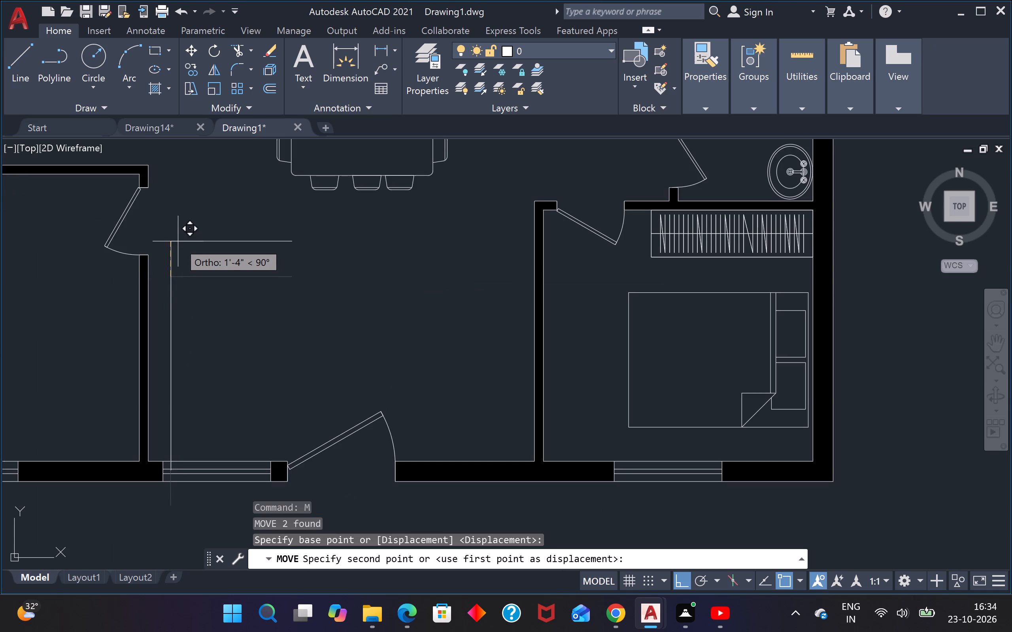
{"action": "left_click", "coordinate": [192, 219]}
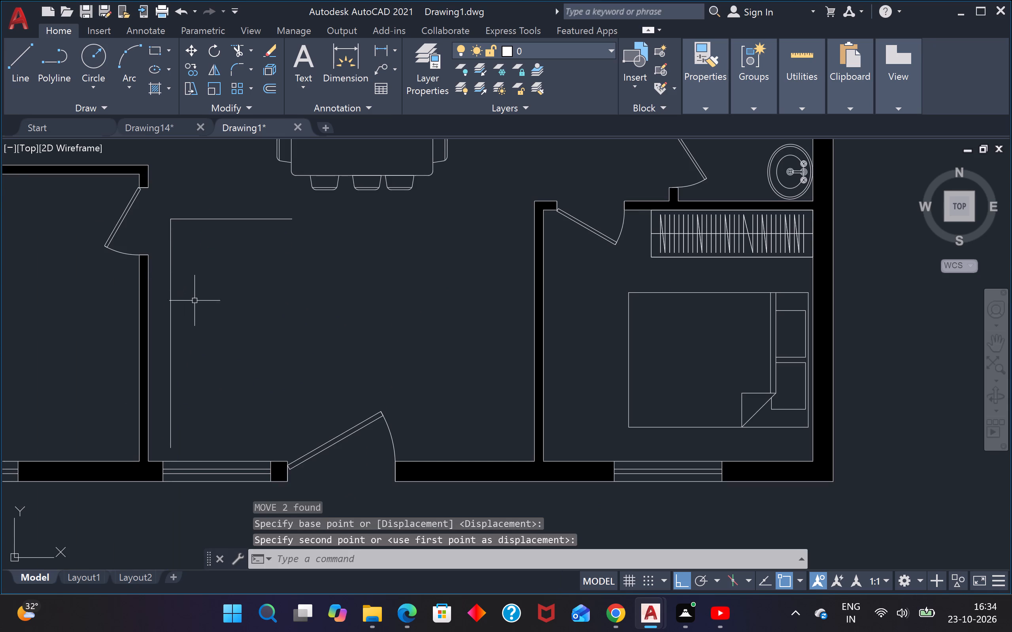
{"action": "key", "text": "Escape"}
{"action": "key", "text": "Escape"}
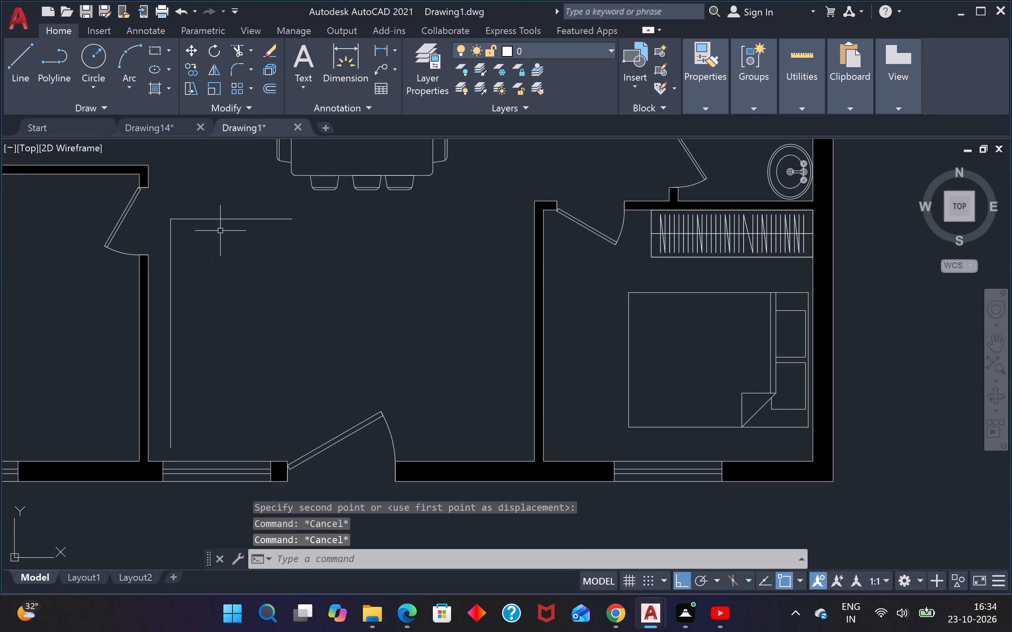
Check the length of the horizontal line at the top of the L-shaped outline with a linear dimension.
{"action": "key", "text": "d"}
{"action": "type", "text": "li"}
{"action": "key", "text": "space"}
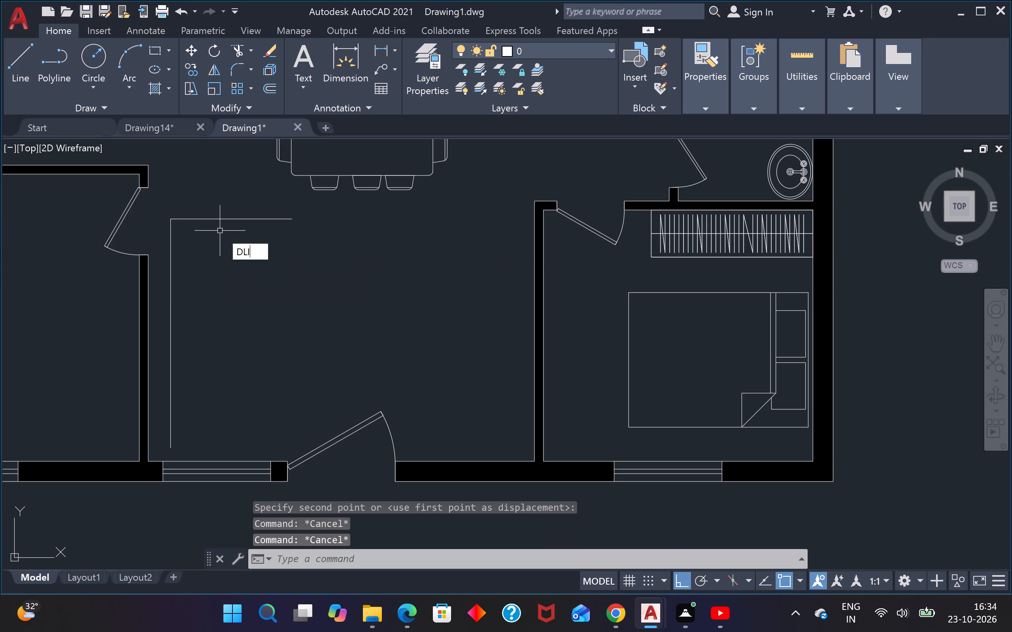
{"action": "left_click", "coordinate": [172, 220]}
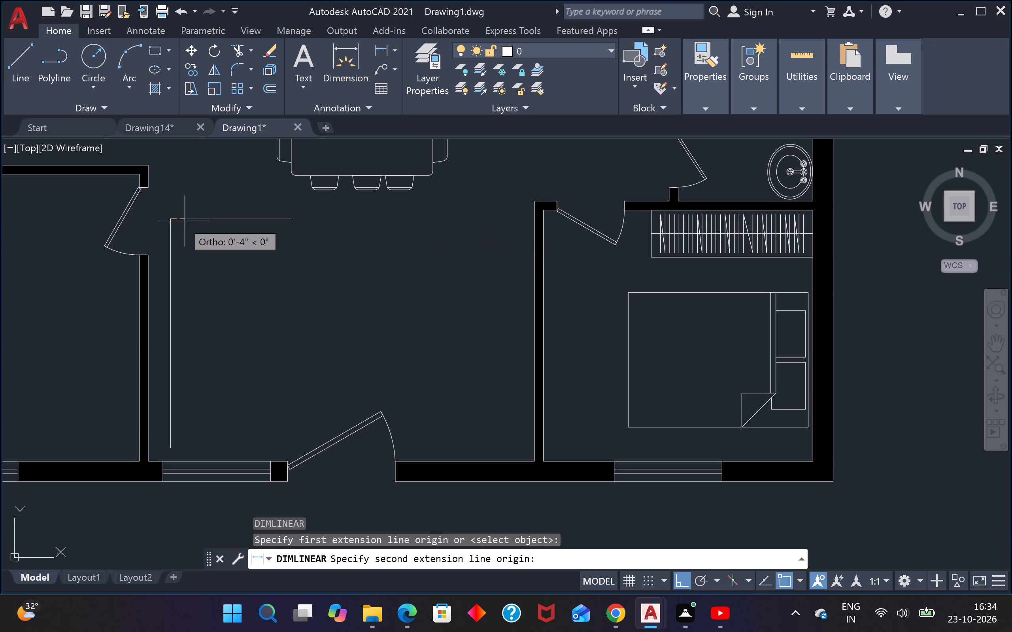
{"action": "left_click", "coordinate": [291, 221]}
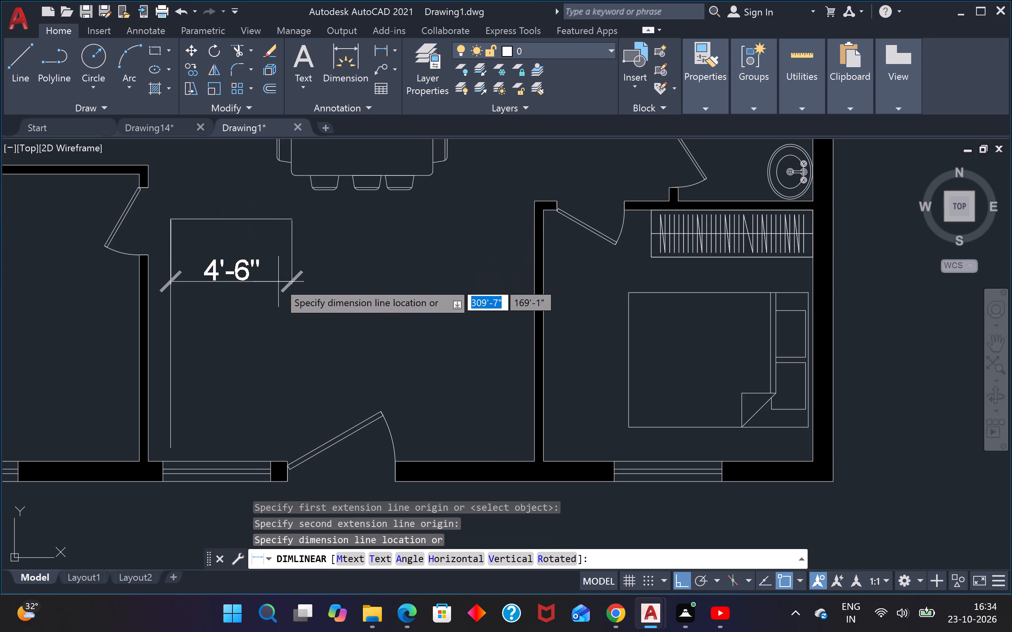
{"action": "key", "text": "Escape"}
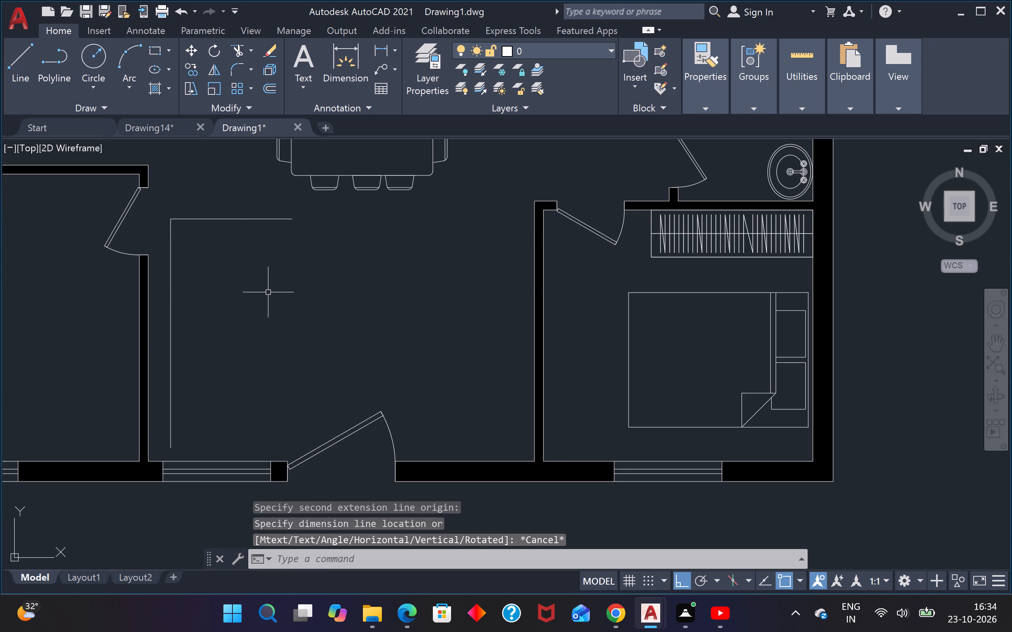
Draw a 6'6" horizontal line eastward from the south end of the 8'6" vertical line.
{"action": "type", "text": "l"}
{"action": "key", "text": "space"}
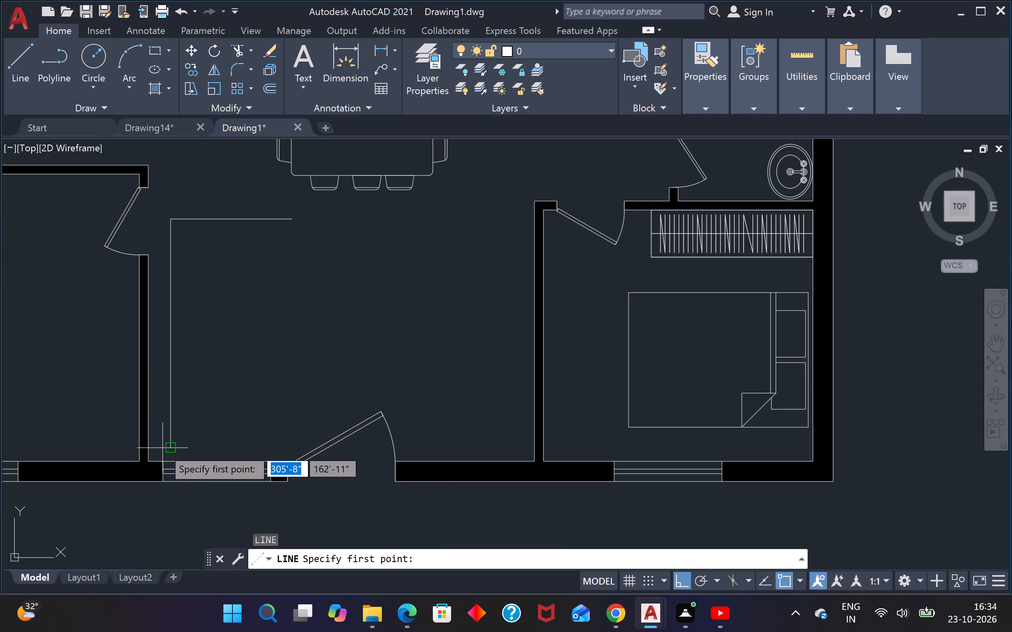
{"action": "left_click_drag", "start_coordinate": [172, 448], "coordinate": [177, 448]}
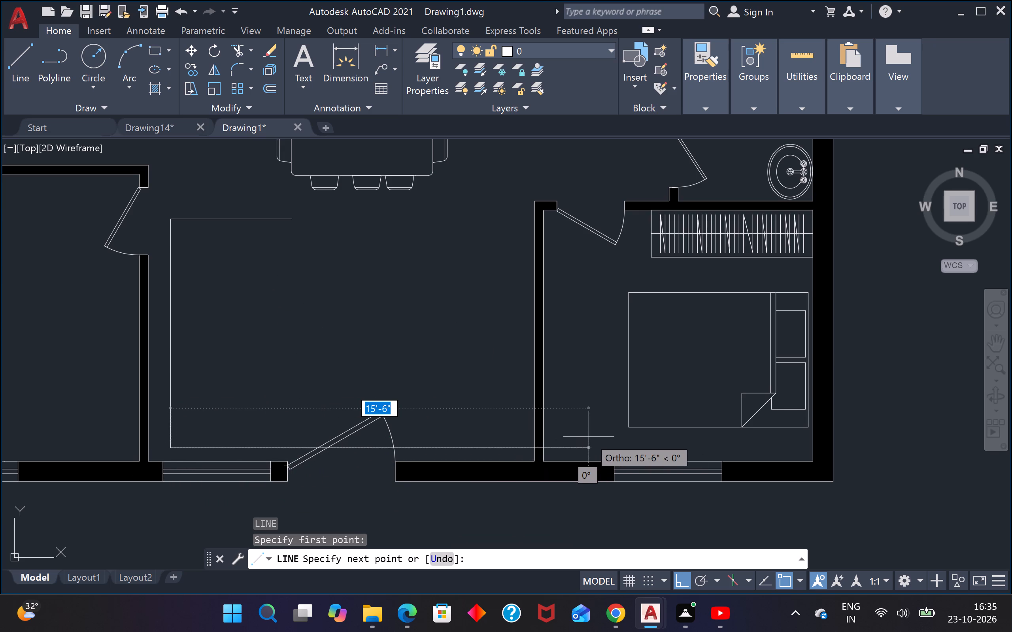
{"action": "type", "text": "6'"}
{"action": "type", "text": "6\""}
{"action": "key", "text": "Return"}
{"action": "key", "text": "Escape"}
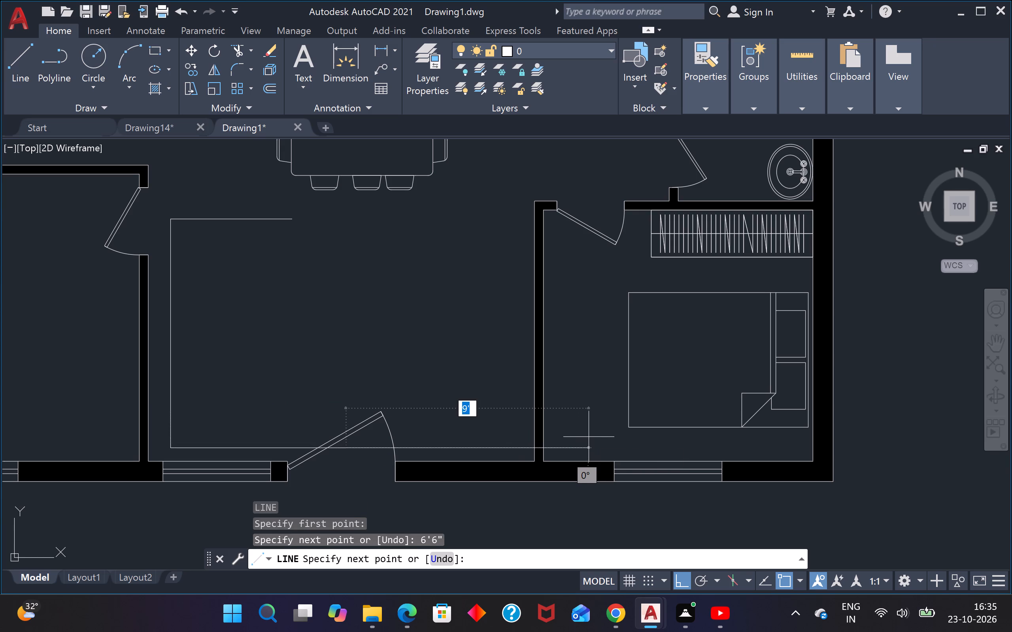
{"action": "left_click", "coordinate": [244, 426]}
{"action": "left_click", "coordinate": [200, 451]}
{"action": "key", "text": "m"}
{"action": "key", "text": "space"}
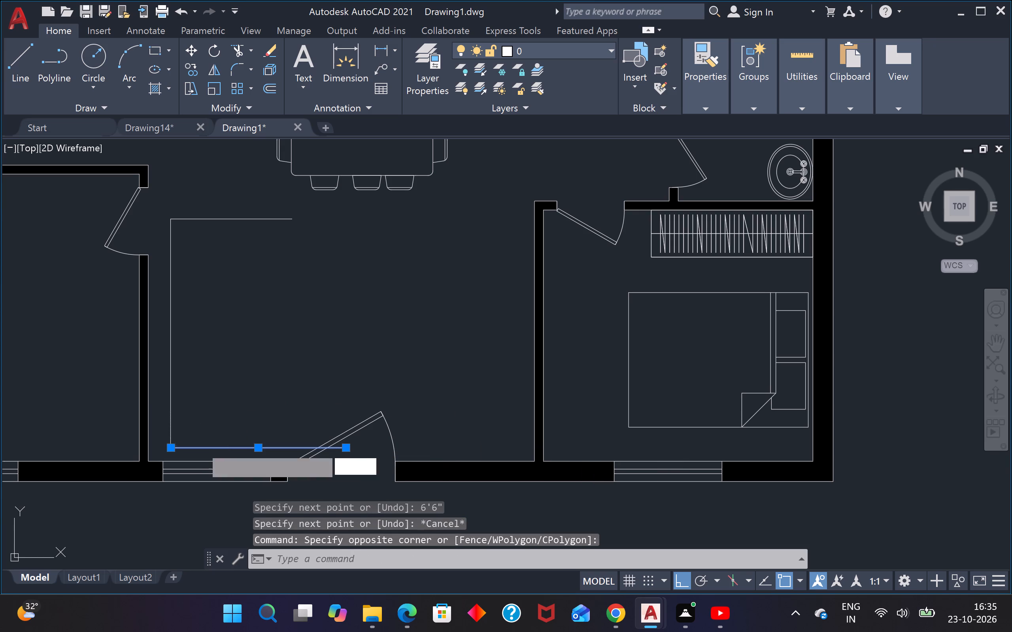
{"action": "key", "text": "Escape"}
Move all three lines of the U-shaped outline straight north, clear of the main entrance door swing.
{"action": "left_click_drag", "start_coordinate": [218, 194], "coordinate": [217, 198]}
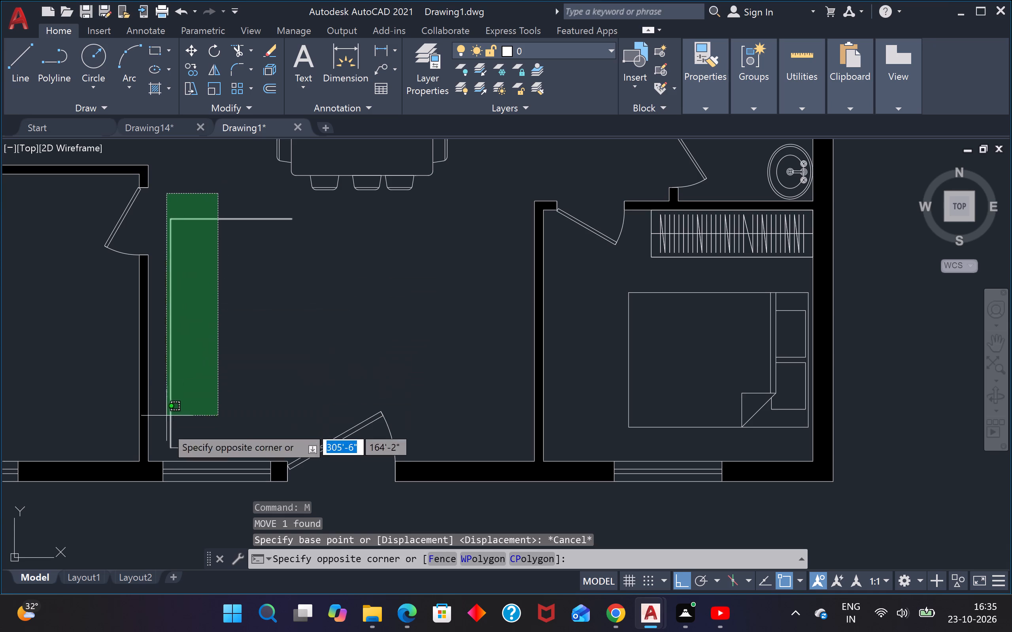
{"action": "left_click", "coordinate": [167, 453]}
{"action": "type", "text": "m"}
{"action": "key", "text": "space"}
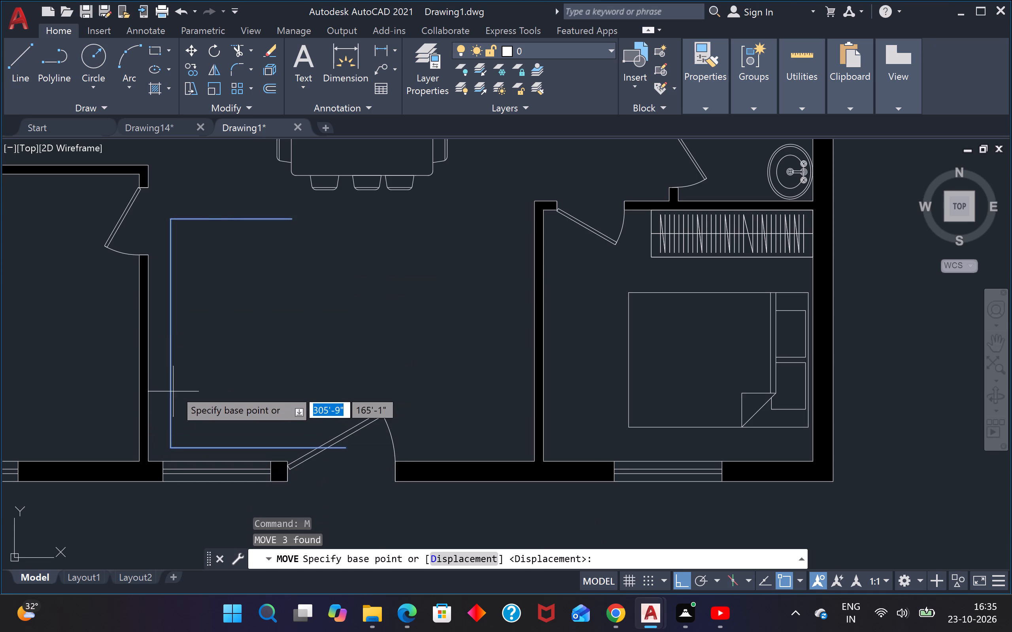
{"action": "left_click_drag", "start_coordinate": [189, 372], "coordinate": [201, 368]}
{"action": "left_click", "coordinate": [196, 325]}
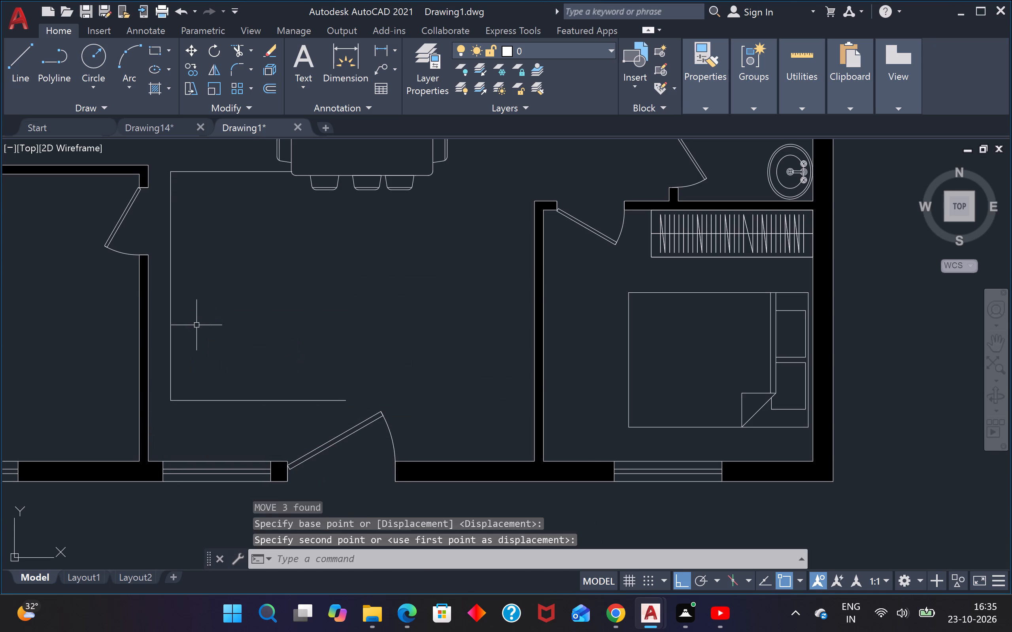
{"action": "key", "text": "Escape"}
Offset the three lines of the U-shaped outline 6" toward its inside.
{"action": "type", "text": "o"}
{"action": "key", "text": "space"}
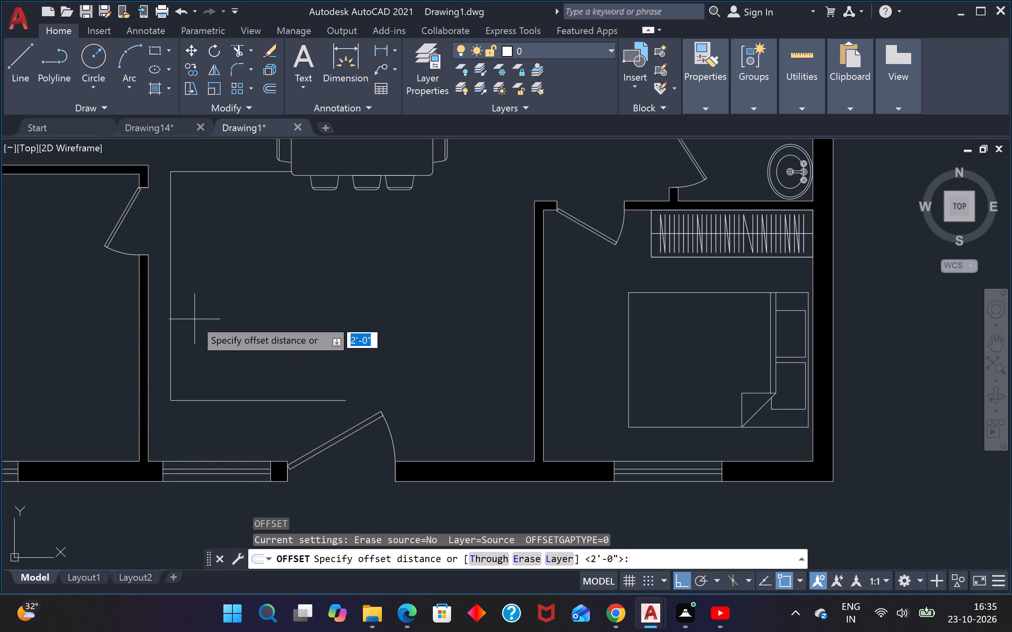
{"action": "type", "text": "6\""}
{"action": "key", "text": "Return"}
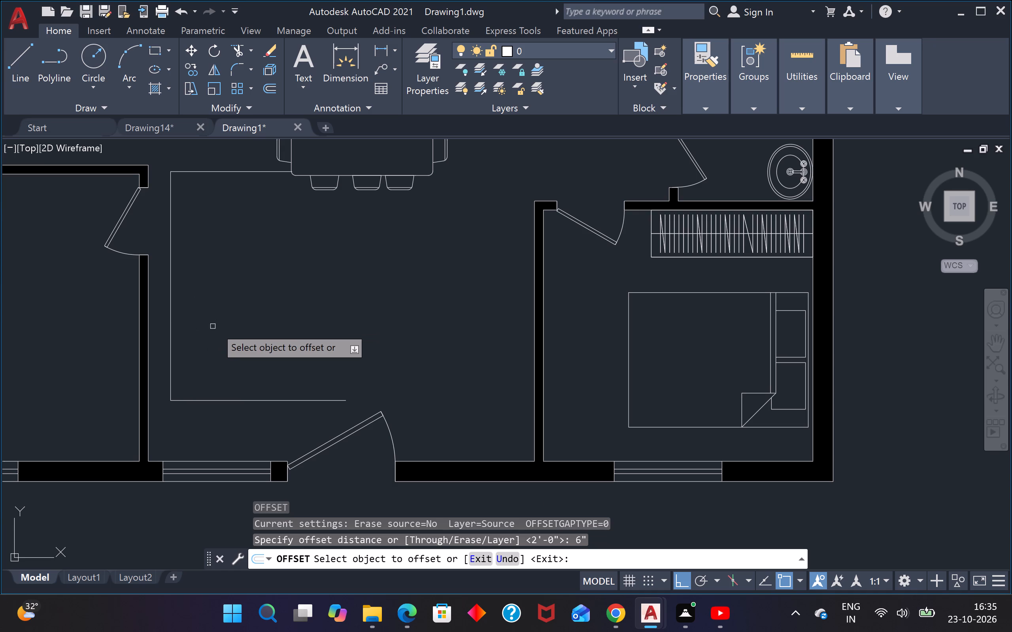
{"action": "left_click", "coordinate": [252, 172]}
{"action": "left_click", "coordinate": [239, 213]}
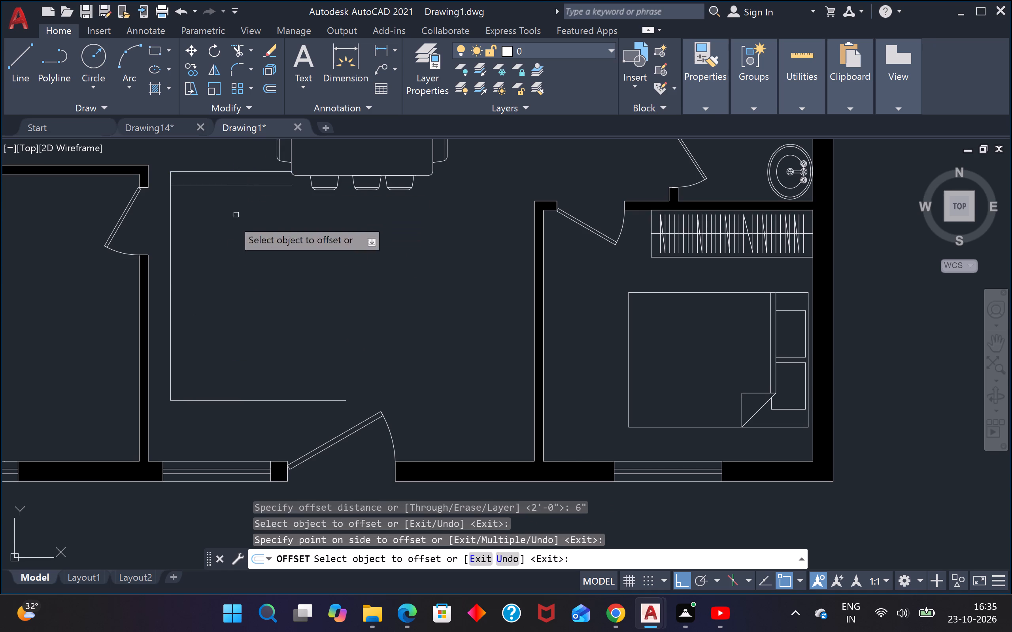
{"action": "left_click", "coordinate": [171, 258]}
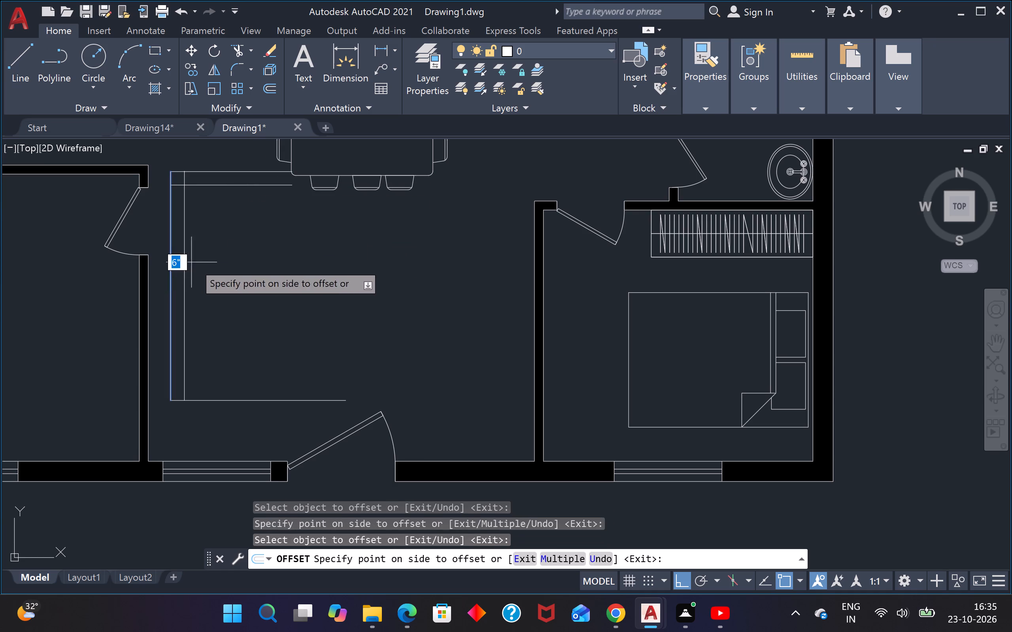
{"action": "left_click", "coordinate": [195, 262]}
{"action": "left_click_drag", "start_coordinate": [241, 399], "coordinate": [244, 394]}
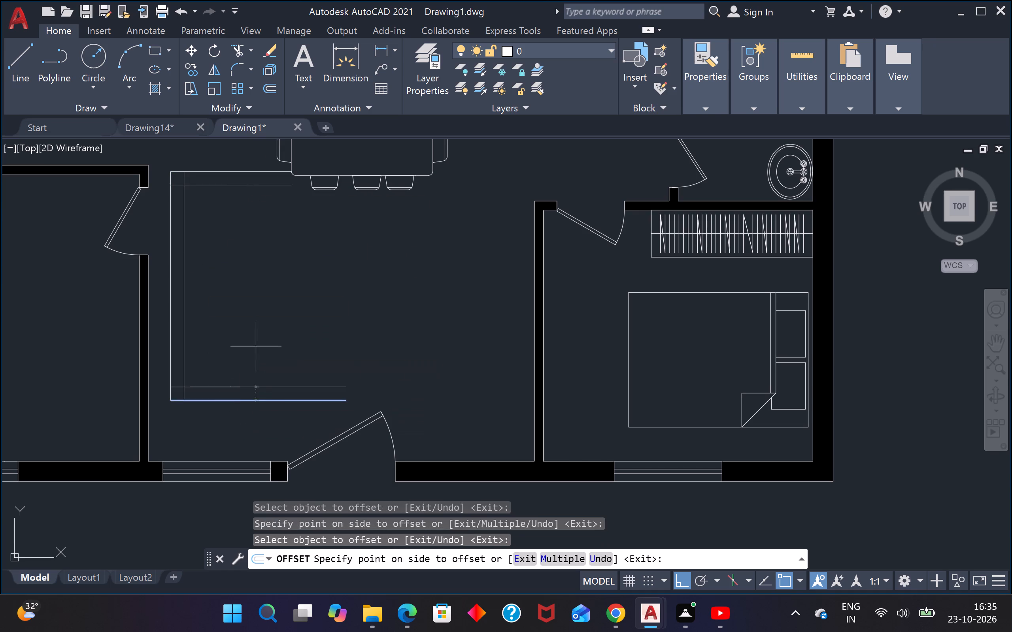
{"action": "left_click", "coordinate": [256, 346]}
{"action": "key", "text": "Escape"}
{"action": "key", "text": "Escape"}
Draw a vertical line closing the east end of the outline's southern strip.
{"action": "key", "text": "l"}
{"action": "key", "text": "space"}
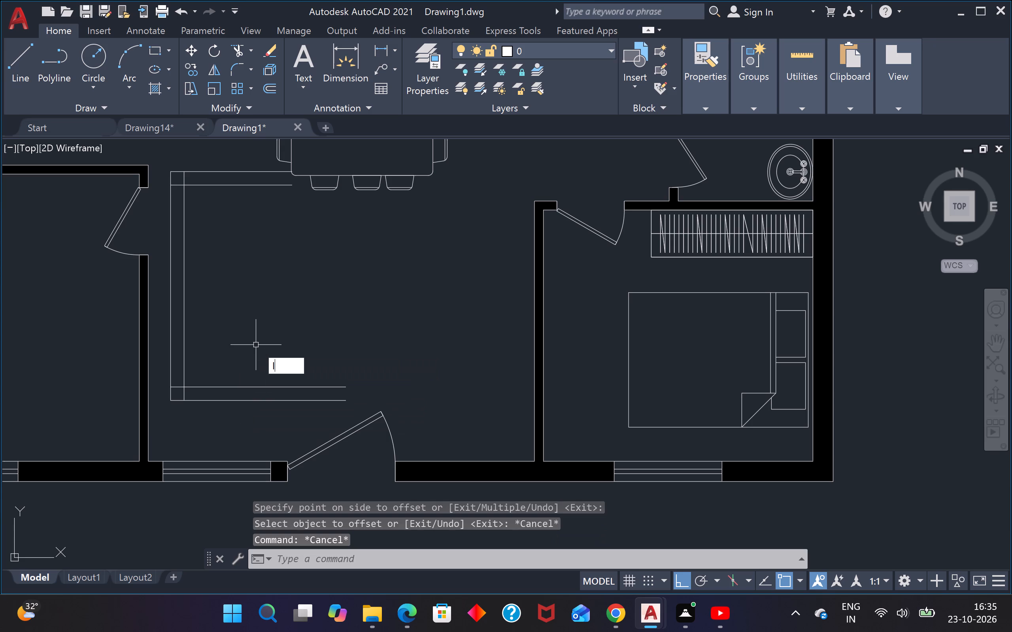
{"action": "scroll", "coordinate": [313, 404], "scroll_direction": "up", "scroll_amount": 3}
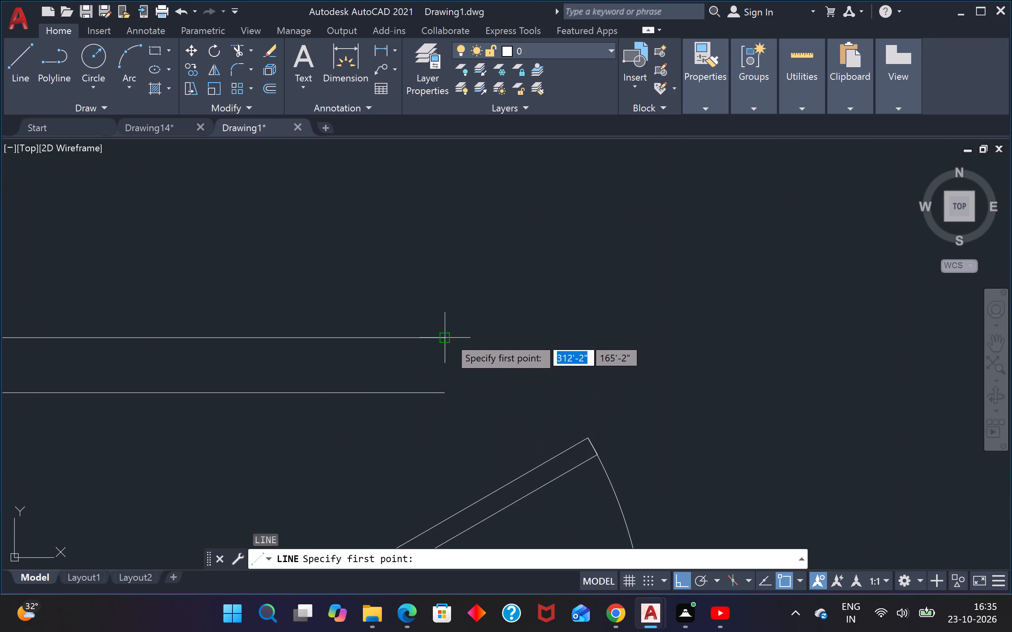
{"action": "left_click", "coordinate": [449, 337]}
{"action": "left_click", "coordinate": [444, 391]}
{"action": "key", "text": "Escape"}
{"action": "scroll", "coordinate": [446, 381], "scroll_direction": "down", "scroll_amount": 3}
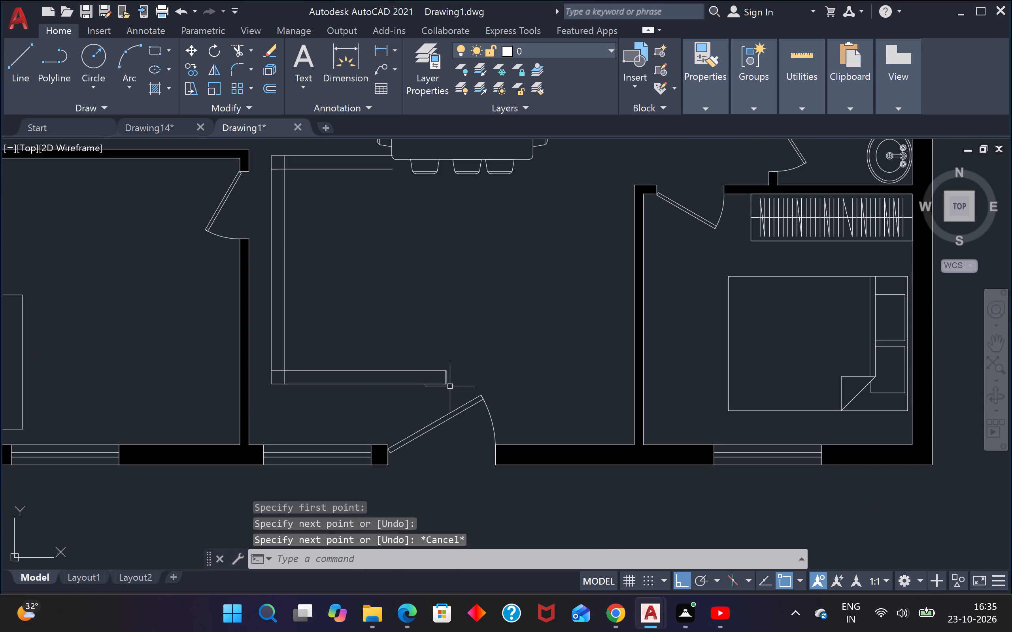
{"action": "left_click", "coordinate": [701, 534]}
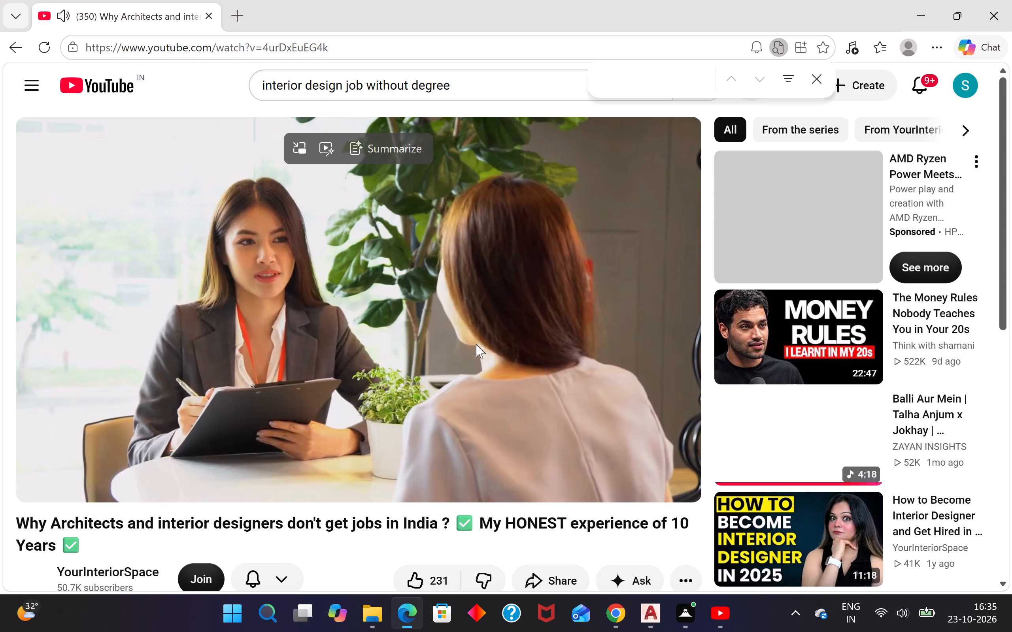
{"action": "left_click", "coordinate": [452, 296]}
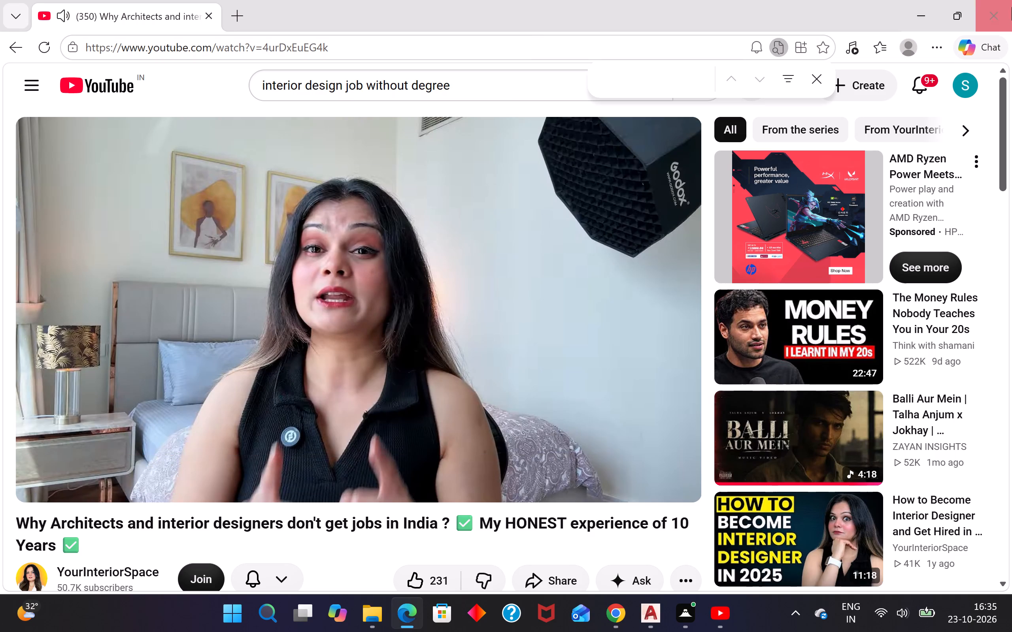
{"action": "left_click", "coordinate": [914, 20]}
Draw a vertical line closing the east end of the outline's northern strip, beside the dining table.
{"action": "scroll", "coordinate": [340, 284], "scroll_direction": "down", "scroll_amount": 3}
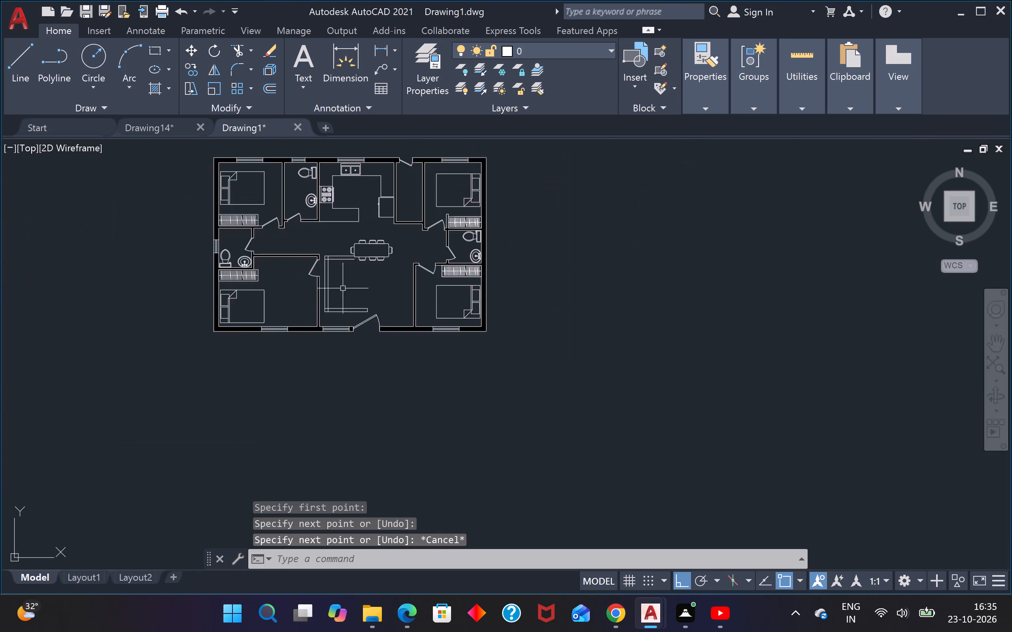
{"action": "scroll", "coordinate": [358, 256], "scroll_direction": "up", "scroll_amount": 3}
{"action": "type", "text": "l"}
{"action": "key", "text": "space"}
{"action": "scroll", "coordinate": [349, 251], "scroll_direction": "up", "scroll_amount": 3}
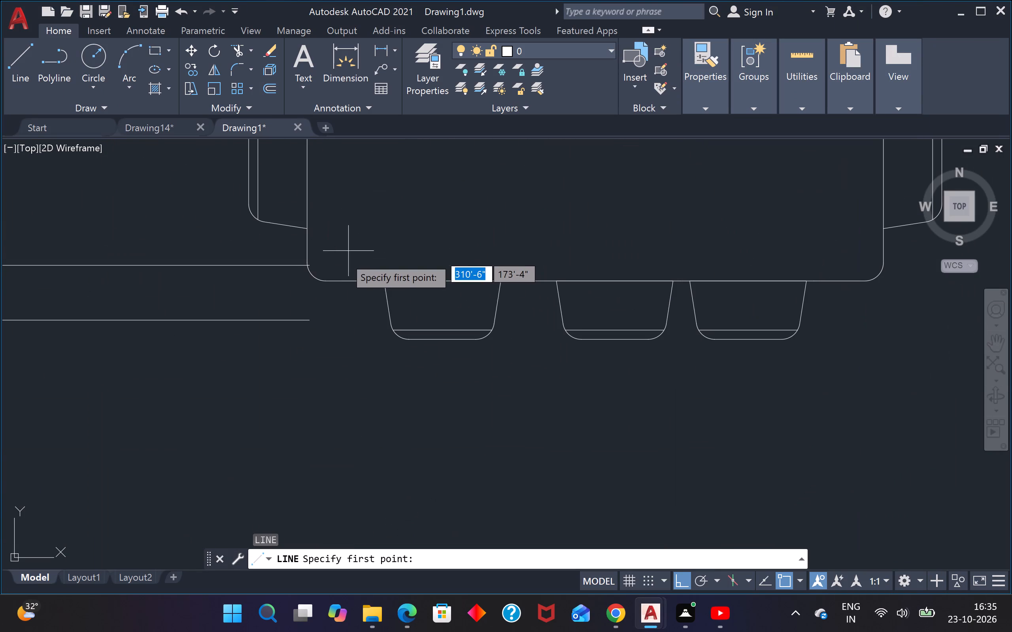
{"action": "left_click", "coordinate": [308, 269]}
{"action": "left_click", "coordinate": [312, 320]}
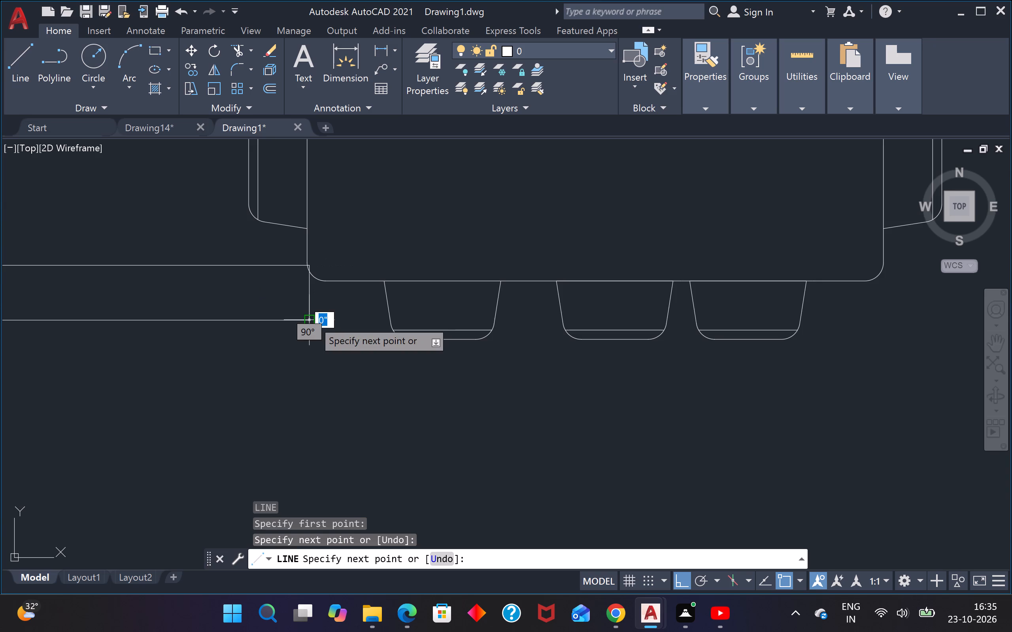
{"action": "key", "text": "Escape"}
Trim the overlapping ends of the inner offset lines at the northwest corner of the U-shaped outline.
{"action": "scroll", "coordinate": [330, 295], "scroll_direction": "down", "scroll_amount": 4}
{"action": "type", "text": "tr"}
{"action": "key", "text": "space"}
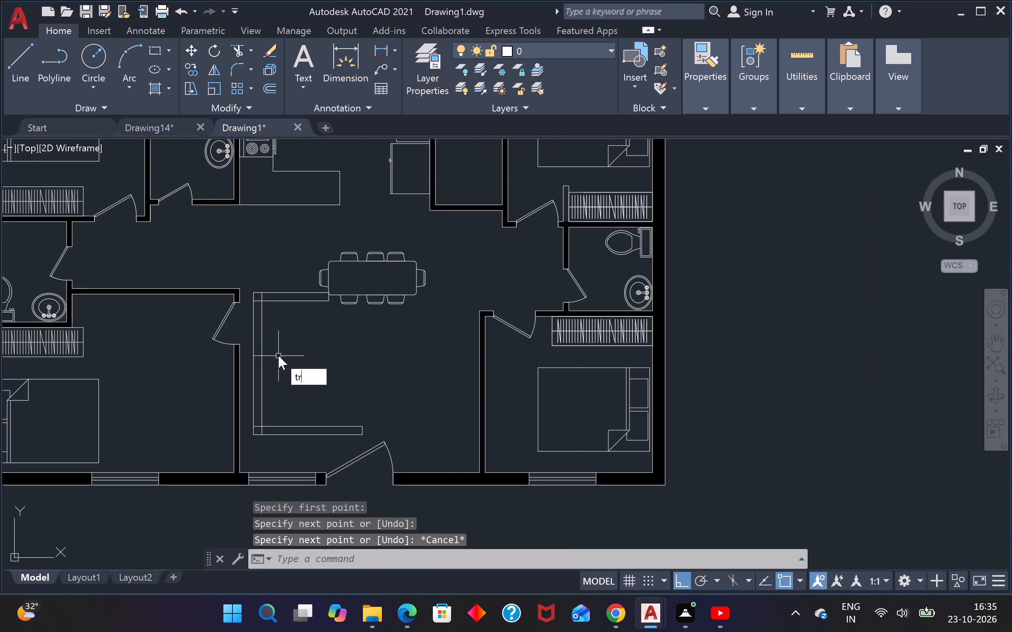
{"action": "scroll", "coordinate": [276, 276], "scroll_direction": "up", "scroll_amount": 3}
{"action": "scroll", "coordinate": [235, 352], "scroll_direction": "up", "scroll_amount": 2}
{"action": "left_click", "coordinate": [221, 355]}
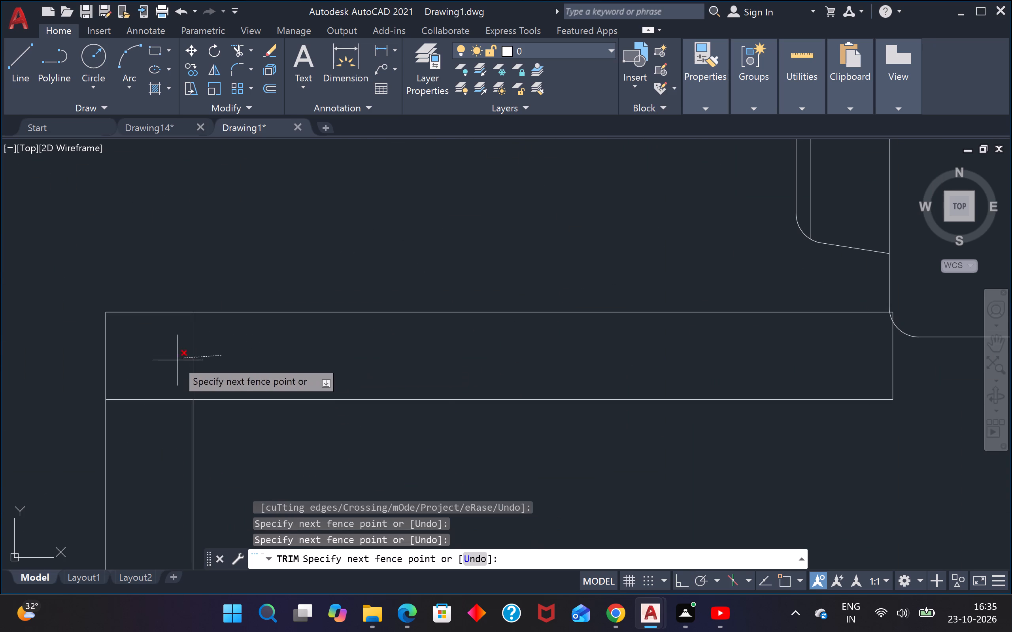
{"action": "double_click", "coordinate": [176, 360]}
{"action": "left_click", "coordinate": [163, 426]}
Trim the overlapping ends of the inner offset lines at the southwest corner of the U-shaped outline.
{"action": "scroll", "coordinate": [181, 399], "scroll_direction": "down", "scroll_amount": 3}
{"action": "scroll", "coordinate": [221, 416], "scroll_direction": "down", "scroll_amount": 3}
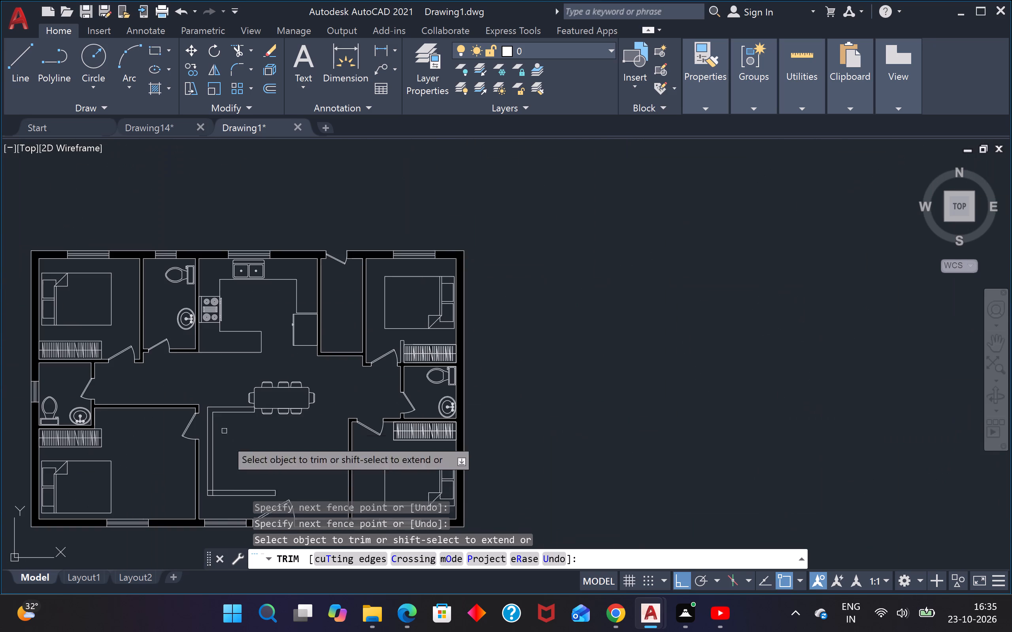
{"action": "scroll", "coordinate": [204, 491], "scroll_direction": "up", "scroll_amount": 4}
{"action": "left_click_drag", "start_coordinate": [233, 465], "coordinate": [234, 469]}
{"action": "left_click", "coordinate": [230, 502]}
{"action": "left_click", "coordinate": [239, 500]}
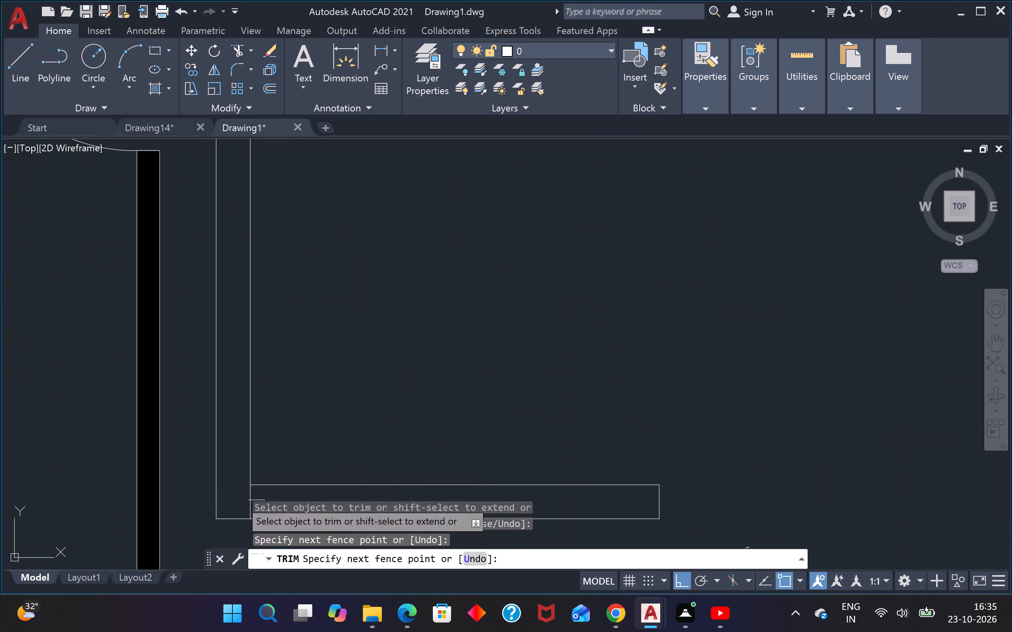
{"action": "left_click", "coordinate": [269, 496]}
{"action": "scroll", "coordinate": [281, 485], "scroll_direction": "down", "scroll_amount": 4}
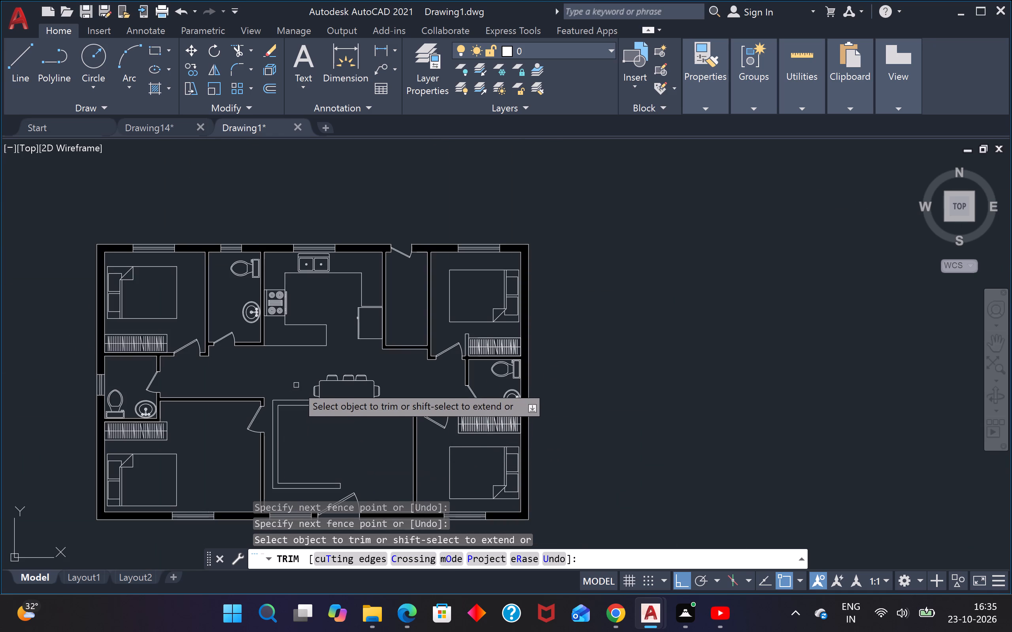
{"action": "key", "text": "Escape"}
{"action": "key", "text": "Escape"}
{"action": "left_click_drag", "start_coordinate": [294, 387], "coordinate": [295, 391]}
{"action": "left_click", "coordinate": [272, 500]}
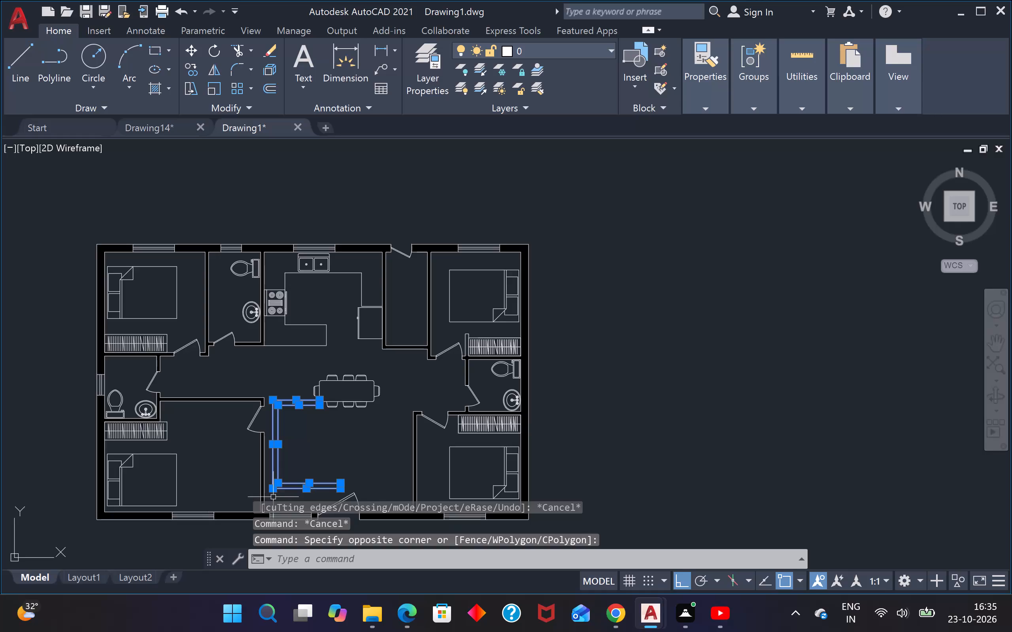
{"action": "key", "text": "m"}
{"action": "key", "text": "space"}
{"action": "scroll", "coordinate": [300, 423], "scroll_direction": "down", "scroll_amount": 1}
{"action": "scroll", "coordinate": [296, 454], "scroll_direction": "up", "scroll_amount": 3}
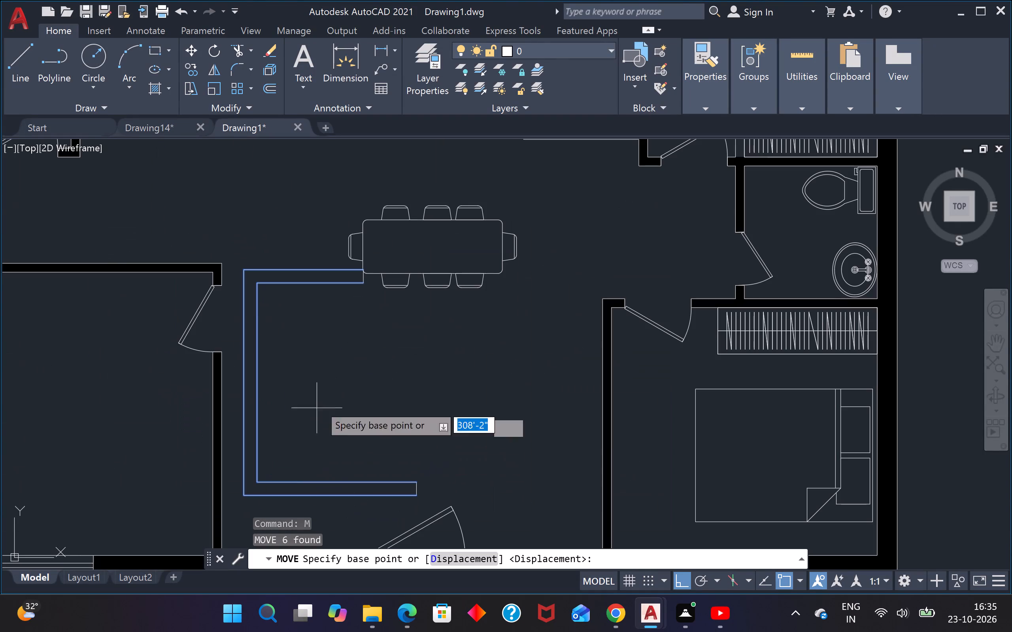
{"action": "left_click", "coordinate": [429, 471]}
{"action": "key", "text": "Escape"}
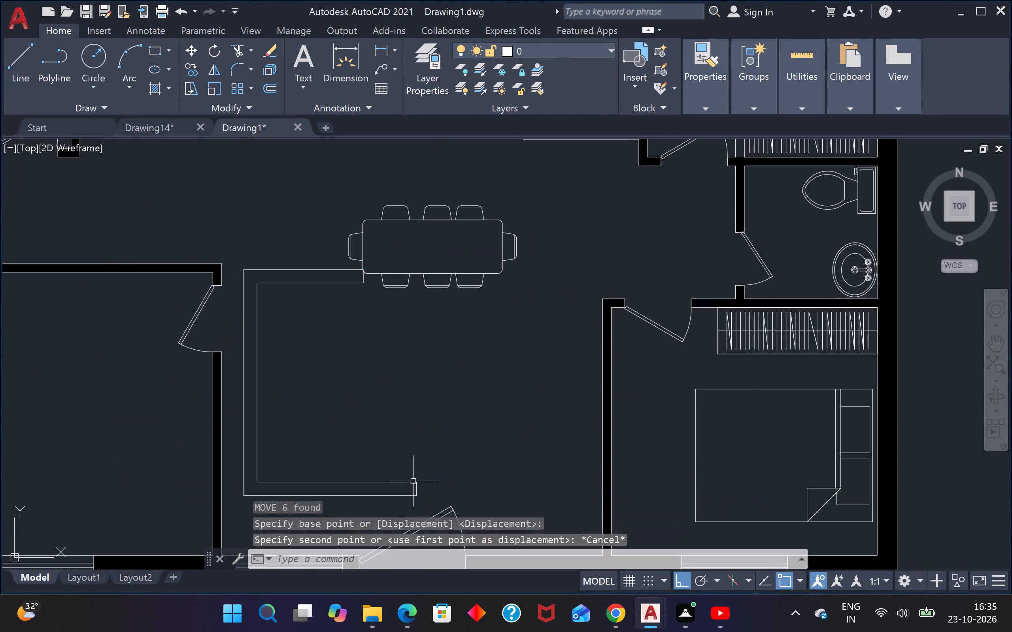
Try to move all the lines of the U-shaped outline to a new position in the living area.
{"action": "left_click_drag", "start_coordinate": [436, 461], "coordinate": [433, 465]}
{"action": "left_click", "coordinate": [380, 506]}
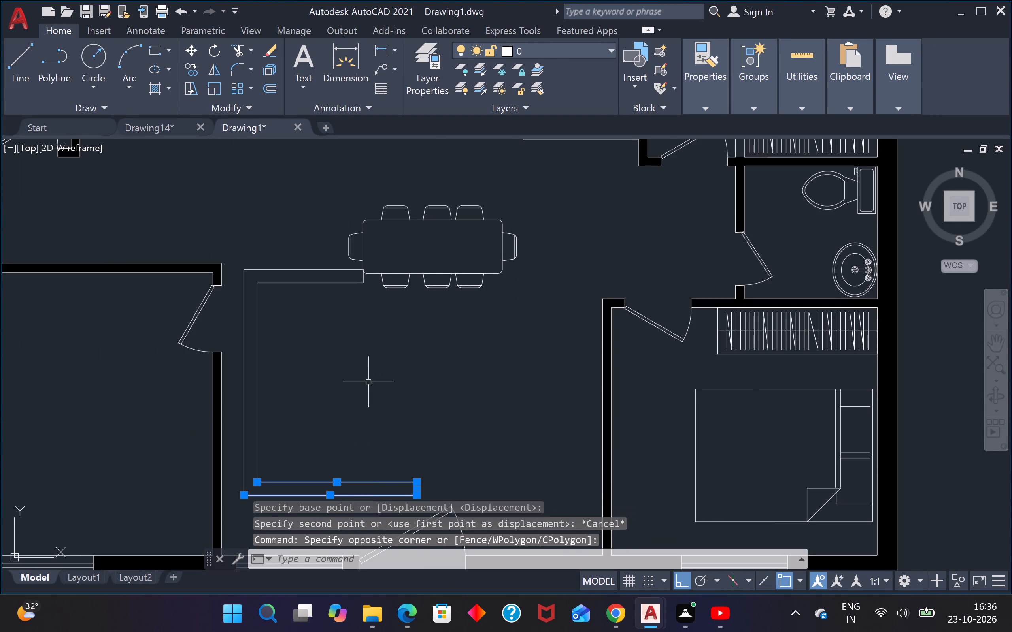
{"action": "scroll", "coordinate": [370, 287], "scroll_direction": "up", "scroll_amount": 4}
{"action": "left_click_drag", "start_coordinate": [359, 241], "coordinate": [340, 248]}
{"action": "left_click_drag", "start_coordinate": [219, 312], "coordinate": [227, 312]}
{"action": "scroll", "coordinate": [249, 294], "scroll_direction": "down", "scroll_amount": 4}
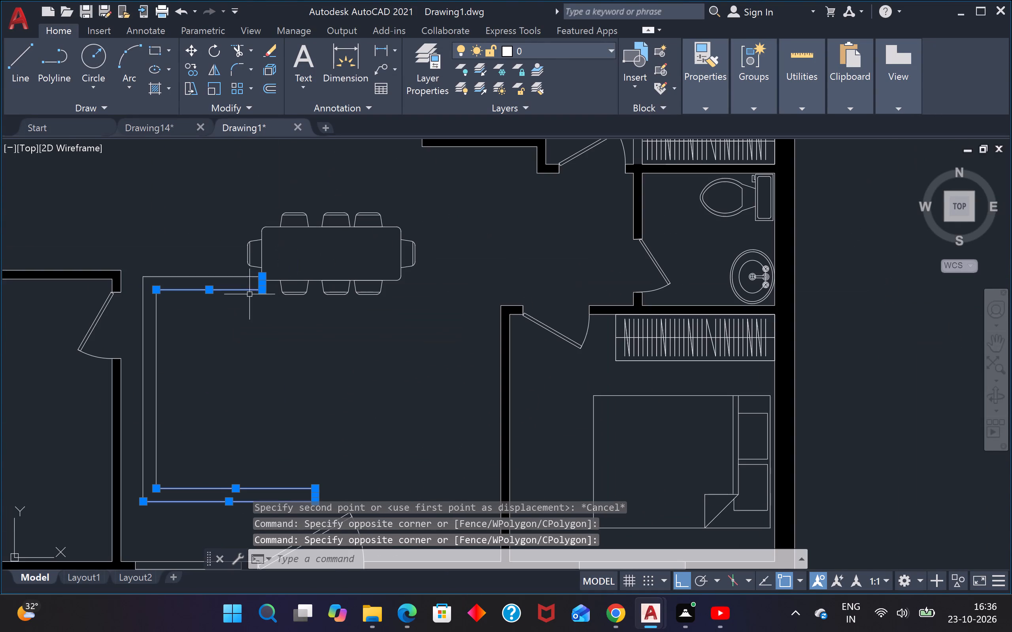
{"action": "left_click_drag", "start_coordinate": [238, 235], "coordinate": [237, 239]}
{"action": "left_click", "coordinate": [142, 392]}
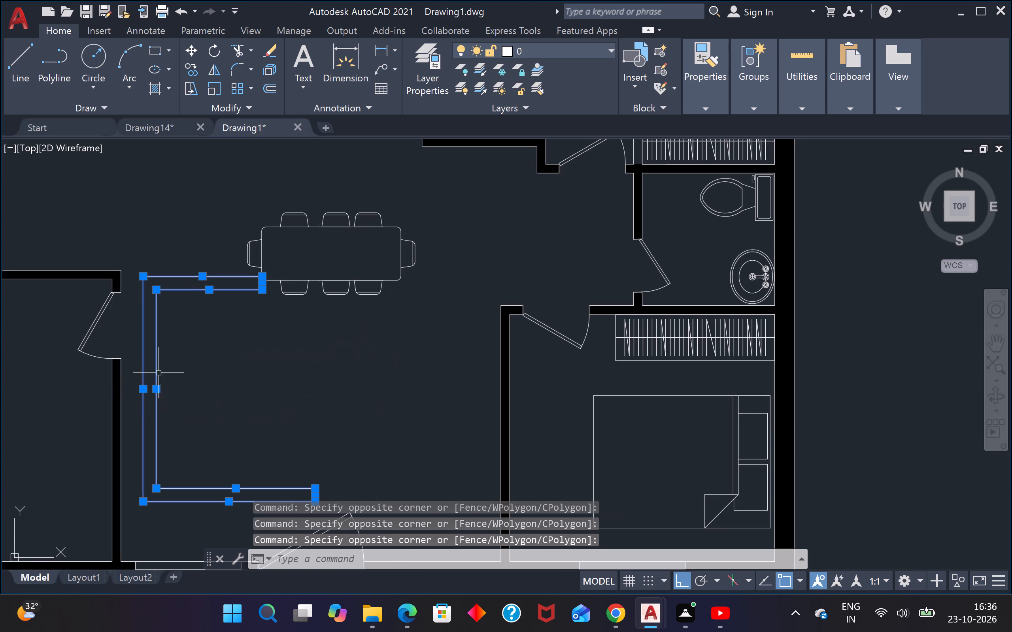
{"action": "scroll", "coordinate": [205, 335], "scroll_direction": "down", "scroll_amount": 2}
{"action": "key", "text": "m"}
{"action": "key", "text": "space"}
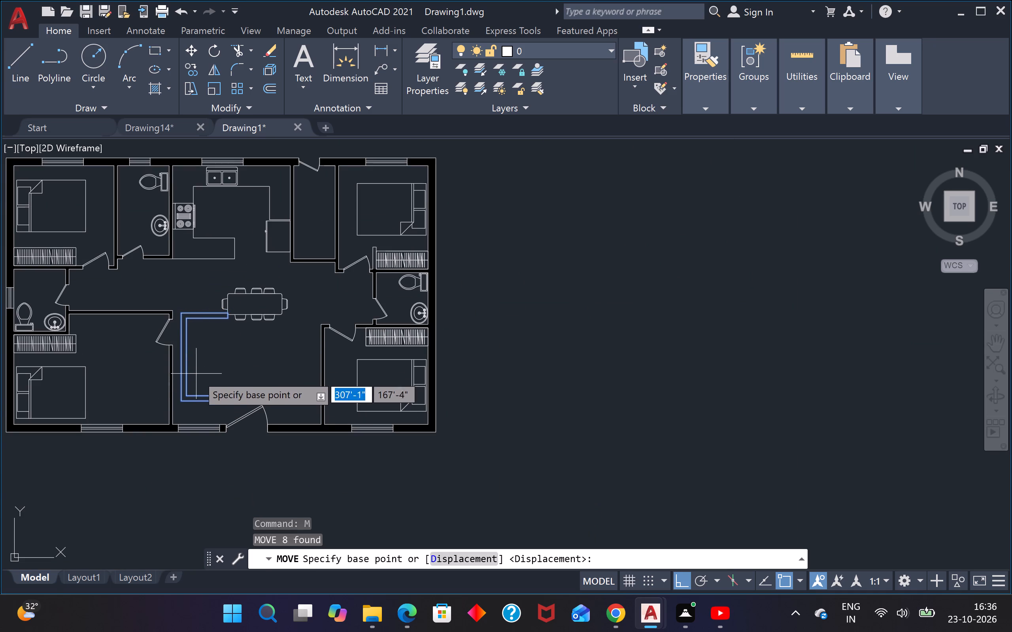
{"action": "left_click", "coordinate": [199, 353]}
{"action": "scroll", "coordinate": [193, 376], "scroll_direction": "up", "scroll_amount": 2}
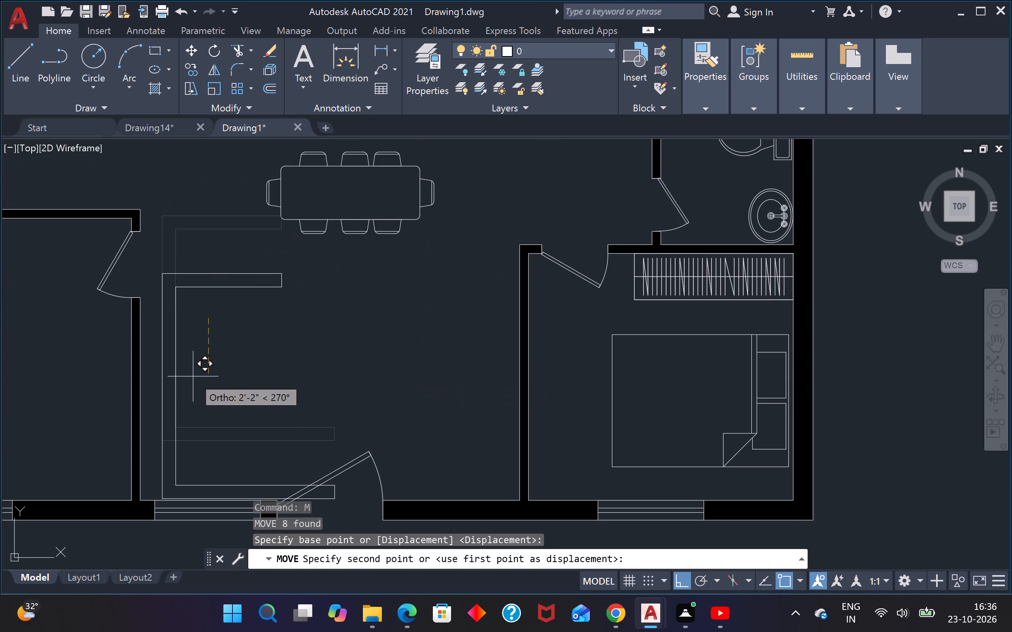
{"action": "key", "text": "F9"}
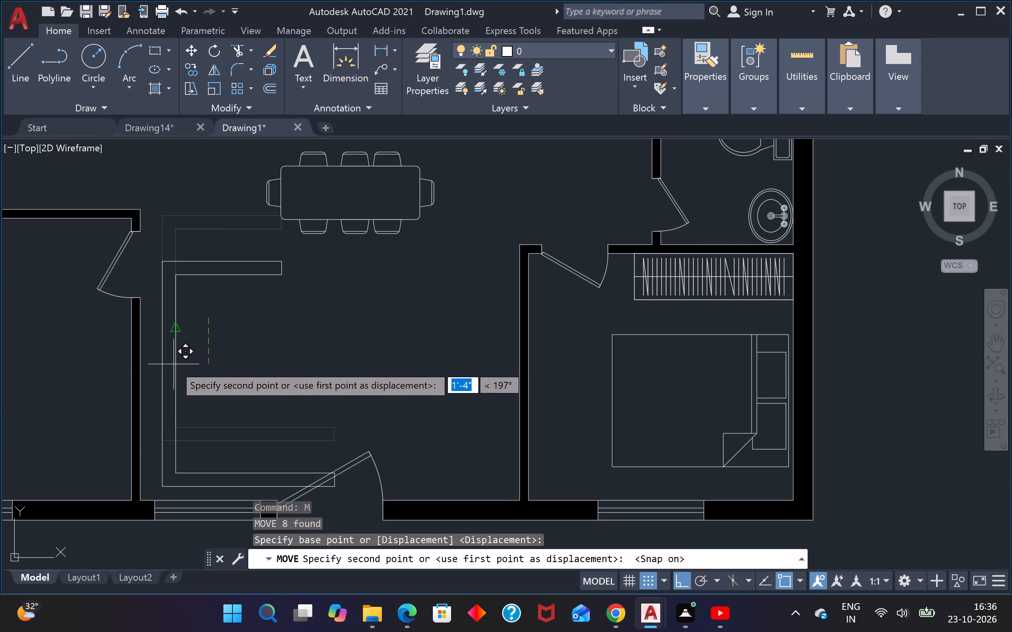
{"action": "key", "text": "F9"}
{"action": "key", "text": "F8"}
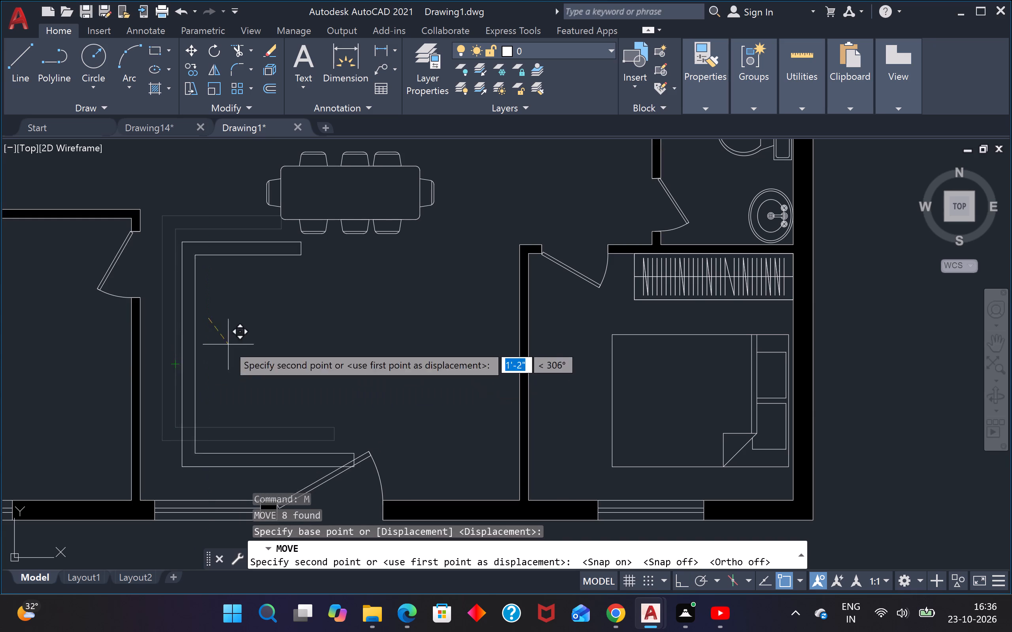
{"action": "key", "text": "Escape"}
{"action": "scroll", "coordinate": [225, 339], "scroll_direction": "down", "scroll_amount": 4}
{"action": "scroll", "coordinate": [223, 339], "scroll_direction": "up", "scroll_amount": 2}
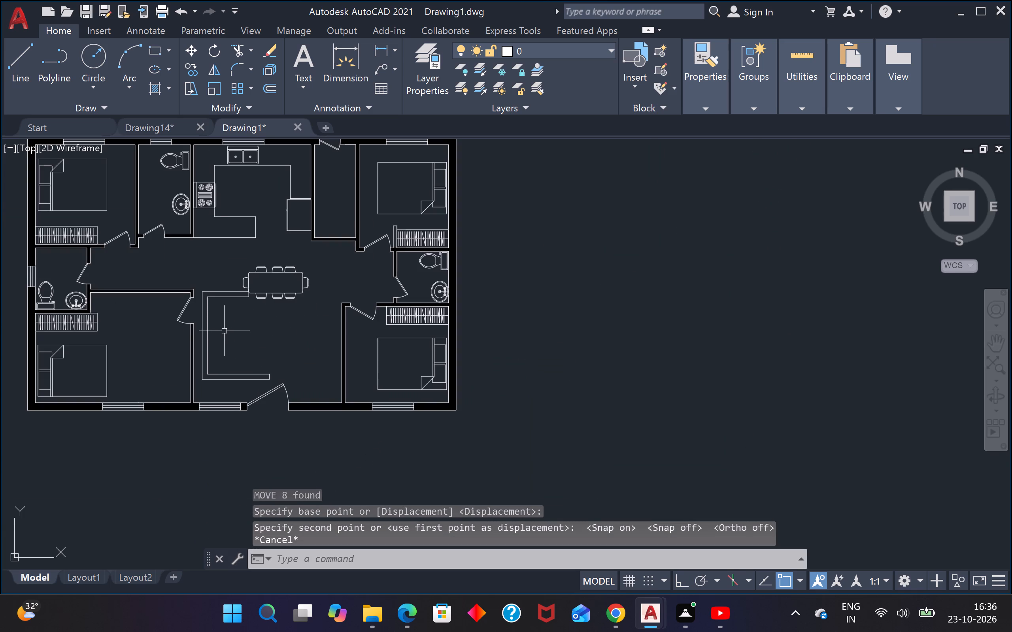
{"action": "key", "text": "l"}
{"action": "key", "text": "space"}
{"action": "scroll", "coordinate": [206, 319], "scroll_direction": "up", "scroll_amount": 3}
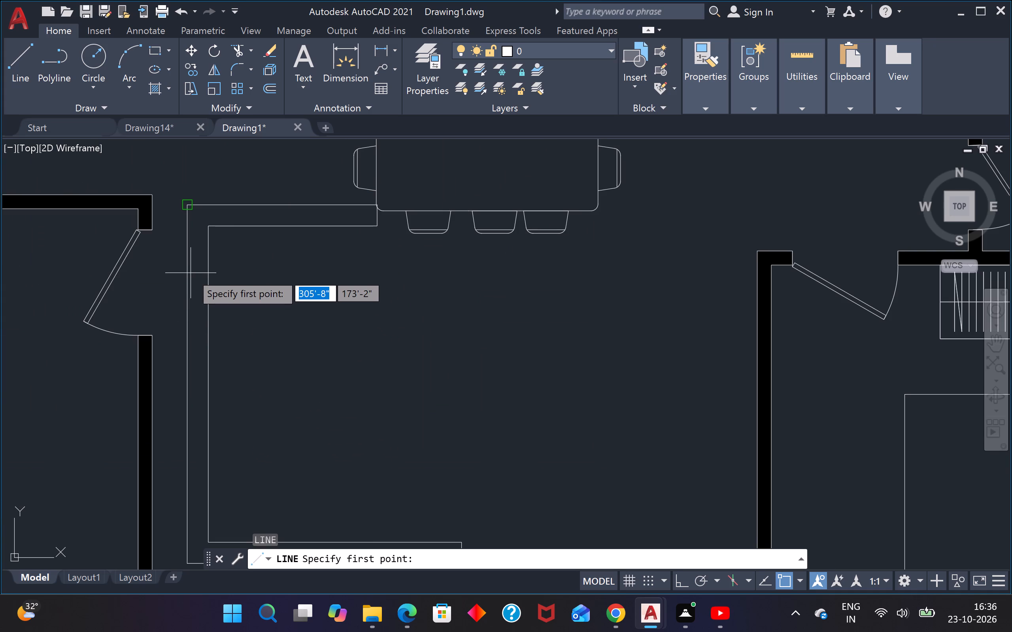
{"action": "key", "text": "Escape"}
Erase the U-shaped outline's northern, western and southern strips from the living area.
{"action": "scroll", "coordinate": [268, 190], "scroll_direction": "down", "scroll_amount": 2}
{"action": "scroll", "coordinate": [297, 199], "scroll_direction": "up", "scroll_amount": 3}
{"action": "scroll", "coordinate": [337, 204], "scroll_direction": "up", "scroll_amount": 3}
{"action": "left_click_drag", "start_coordinate": [397, 209], "coordinate": [387, 209]}
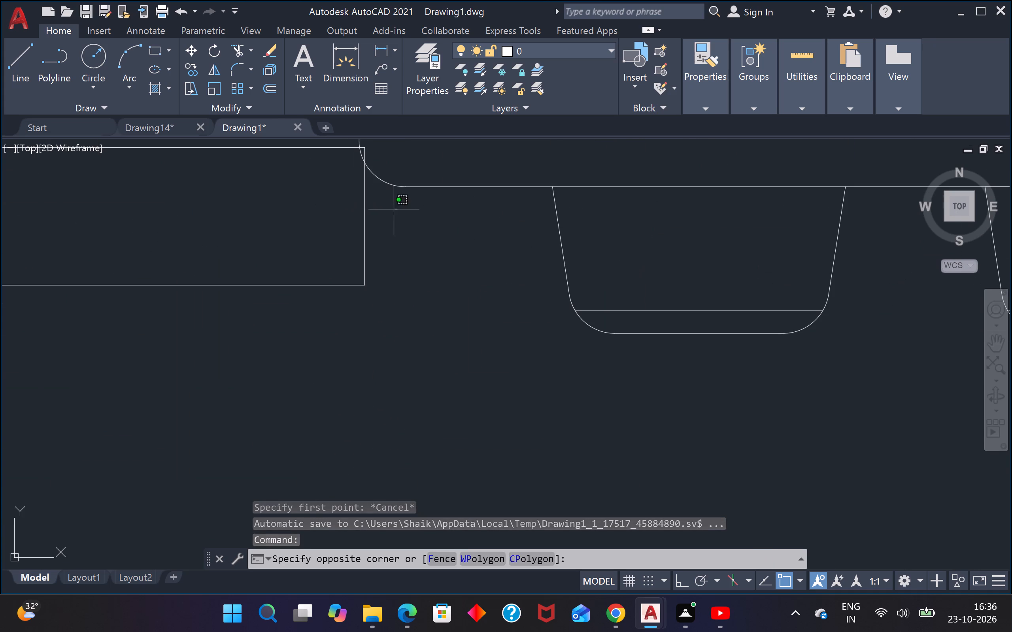
{"action": "left_click_drag", "start_coordinate": [387, 209], "coordinate": [392, 209]}
{"action": "key", "text": "Escape"}
{"action": "left_click", "coordinate": [389, 251]}
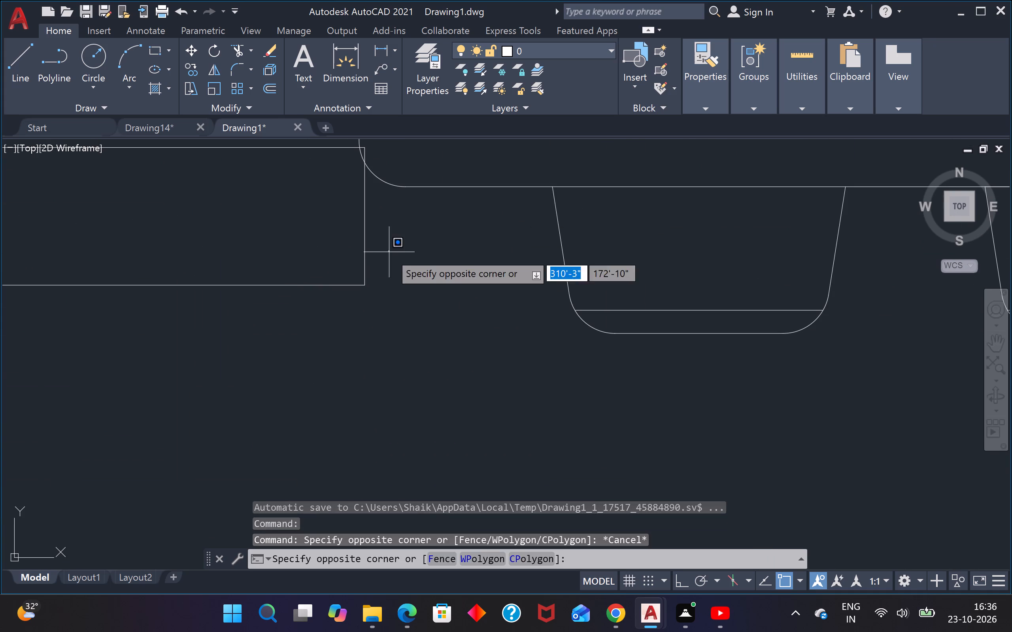
{"action": "left_click", "coordinate": [314, 321]}
{"action": "scroll", "coordinate": [317, 312], "scroll_direction": "down", "scroll_amount": 2}
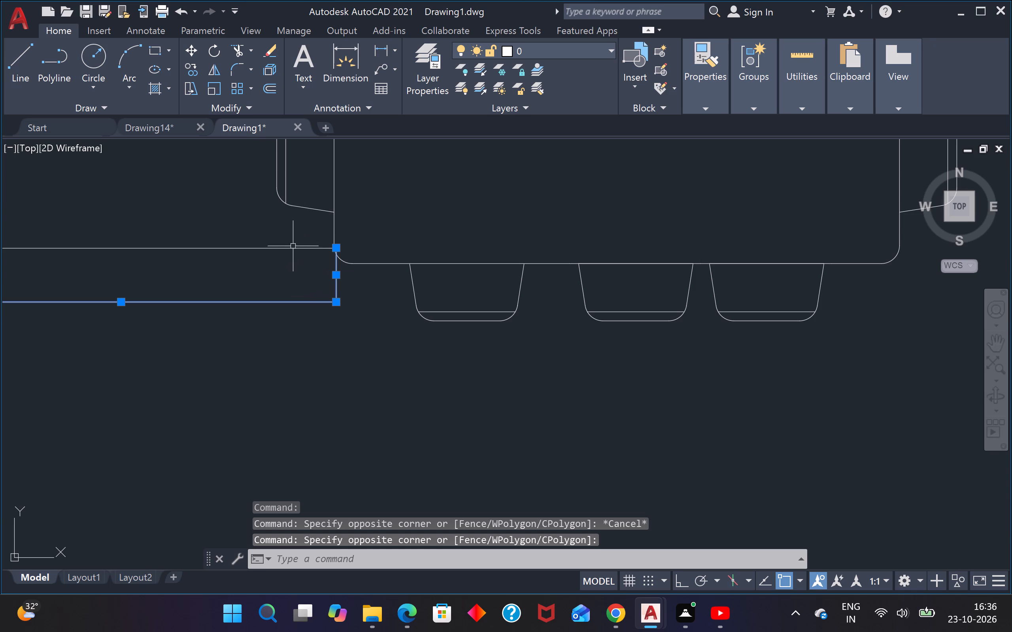
{"action": "left_click", "coordinate": [295, 239]}
{"action": "left_click", "coordinate": [269, 272]}
{"action": "scroll", "coordinate": [275, 262], "scroll_direction": "down", "scroll_amount": 4}
{"action": "left_click_drag", "start_coordinate": [232, 289], "coordinate": [232, 294]}
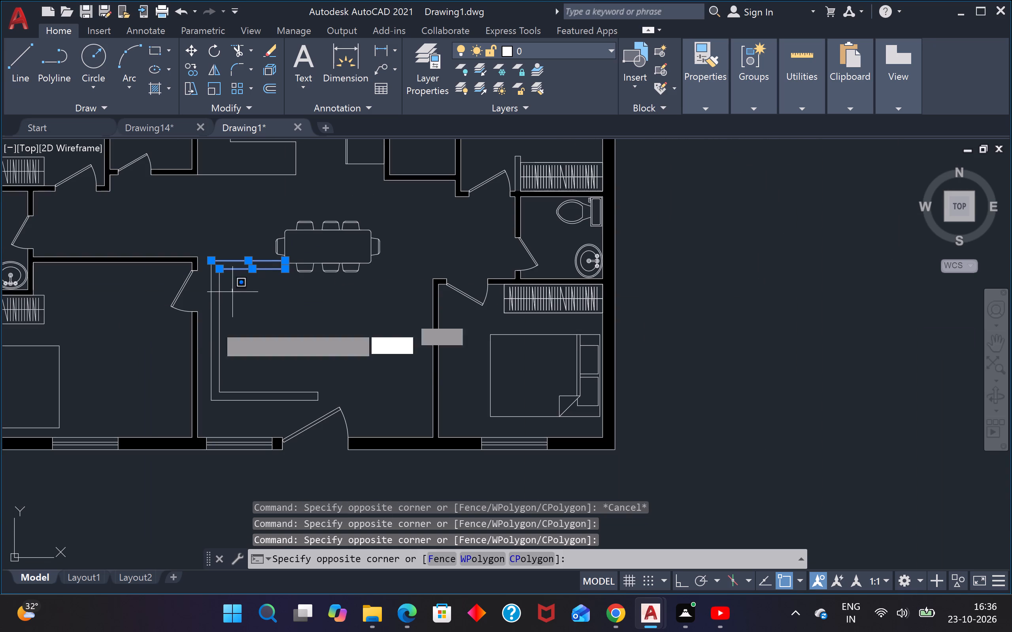
{"action": "left_click", "coordinate": [205, 350]}
{"action": "left_click_drag", "start_coordinate": [291, 368], "coordinate": [290, 374]}
{"action": "left_click", "coordinate": [262, 417]}
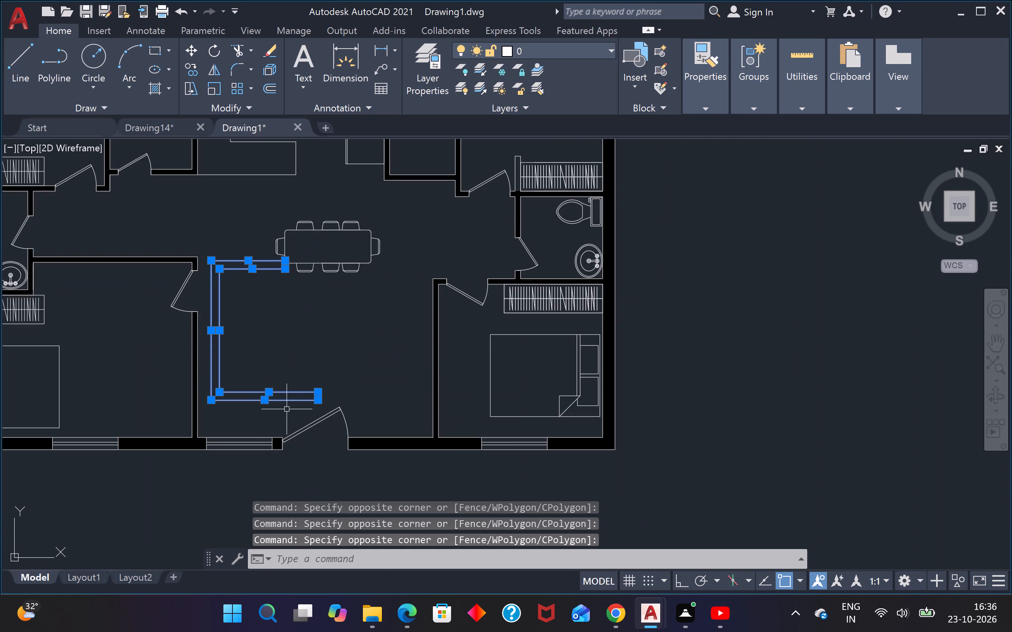
{"action": "key", "text": "Delete"}
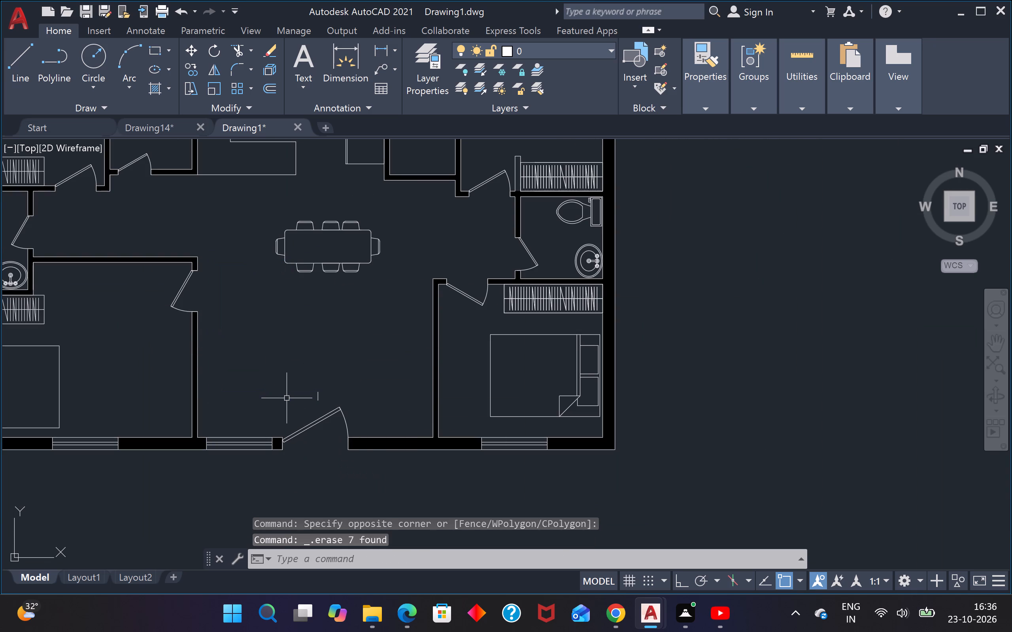
Erase the leftover short vertical line above the main entrance door.
{"action": "scroll", "coordinate": [296, 395], "scroll_direction": "up", "scroll_amount": 2}
{"action": "left_click", "coordinate": [363, 386]}
{"action": "left_click", "coordinate": [336, 412]}
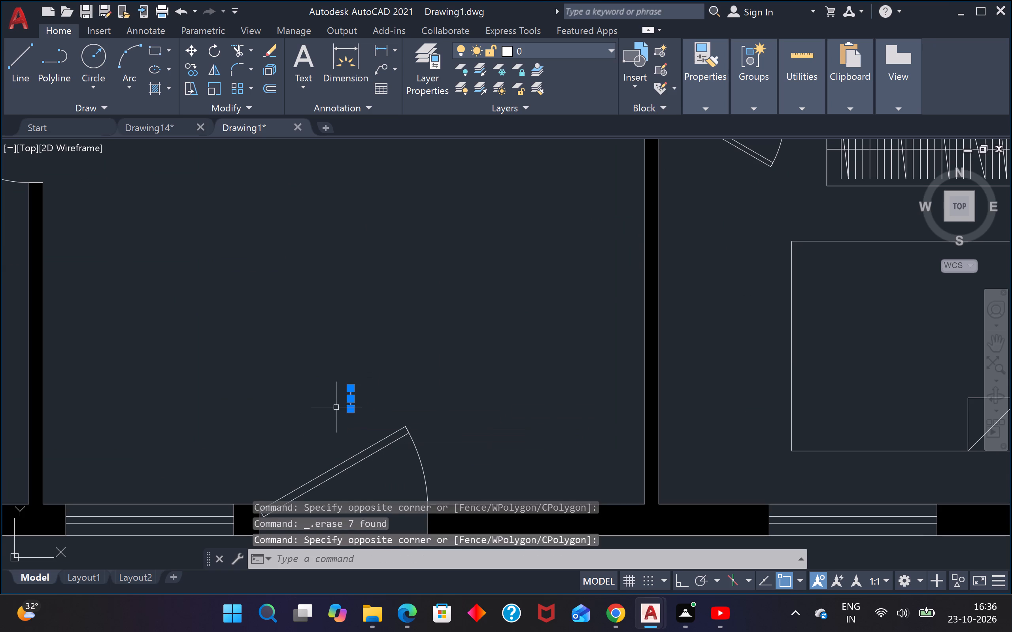
{"action": "key", "text": "Delete"}
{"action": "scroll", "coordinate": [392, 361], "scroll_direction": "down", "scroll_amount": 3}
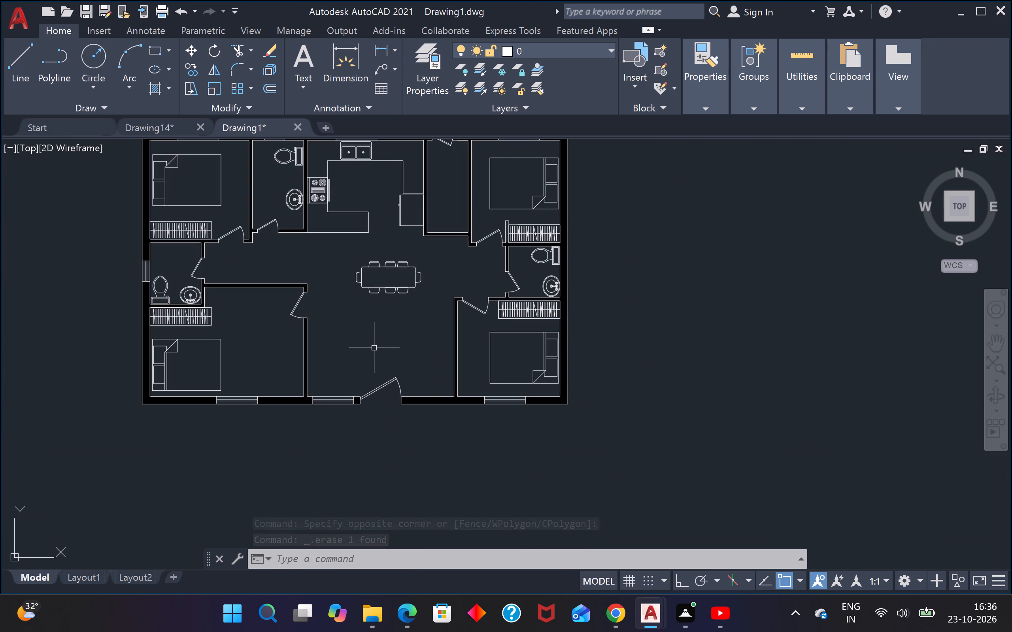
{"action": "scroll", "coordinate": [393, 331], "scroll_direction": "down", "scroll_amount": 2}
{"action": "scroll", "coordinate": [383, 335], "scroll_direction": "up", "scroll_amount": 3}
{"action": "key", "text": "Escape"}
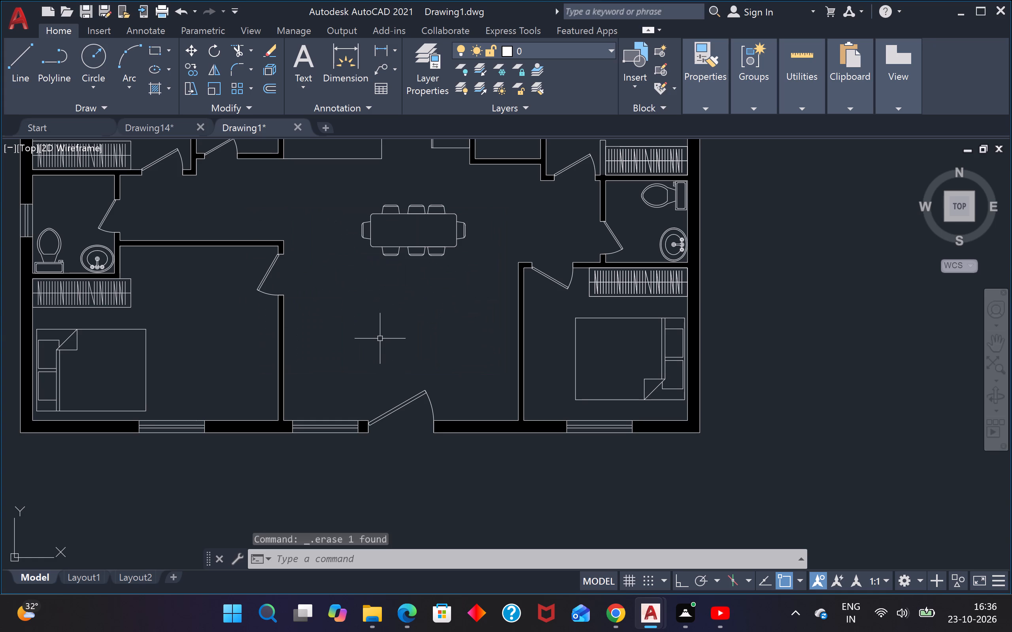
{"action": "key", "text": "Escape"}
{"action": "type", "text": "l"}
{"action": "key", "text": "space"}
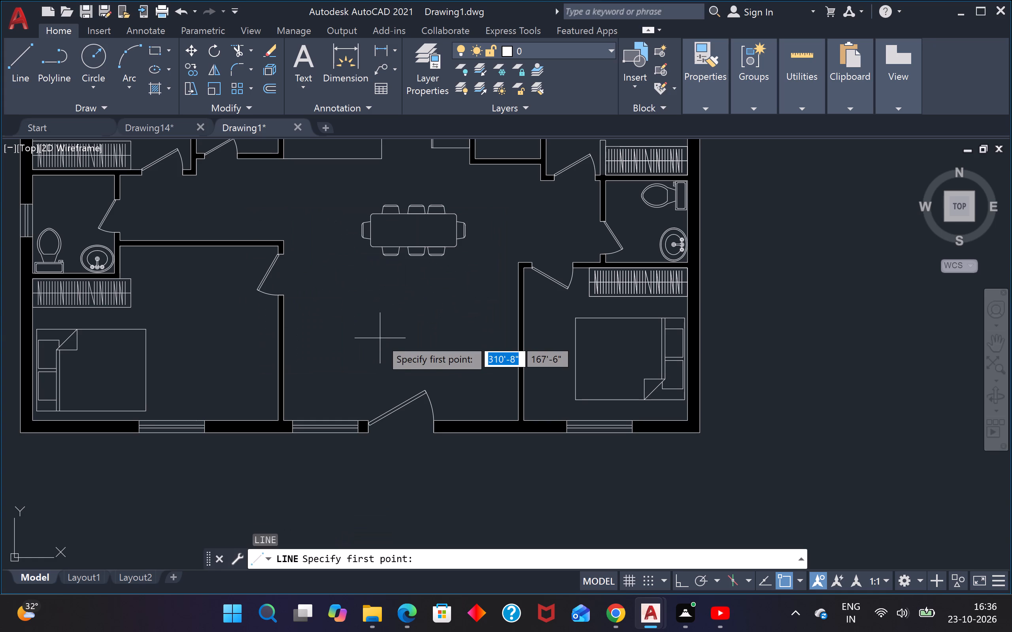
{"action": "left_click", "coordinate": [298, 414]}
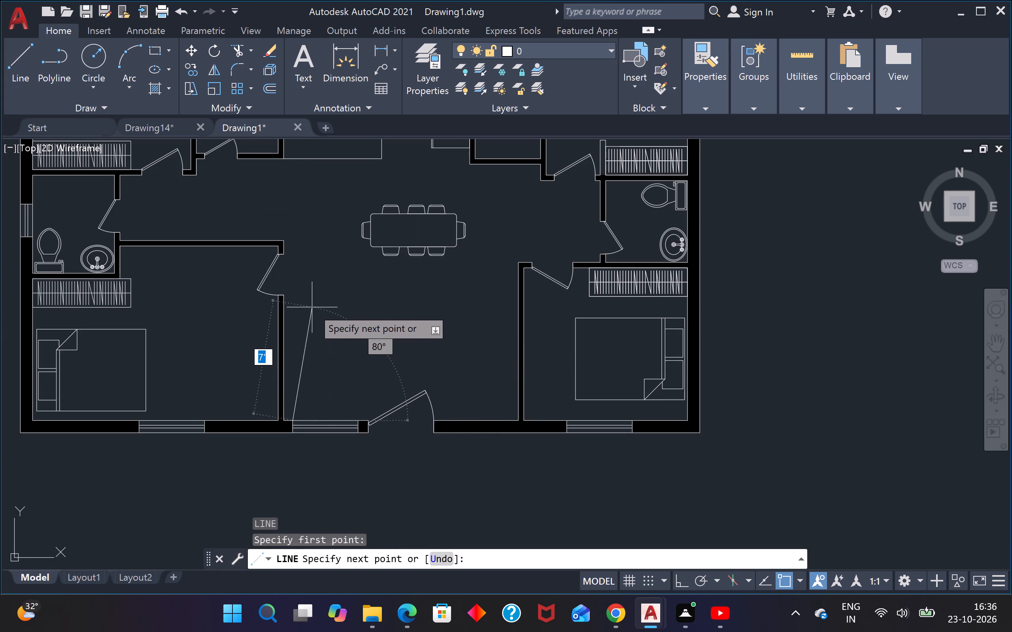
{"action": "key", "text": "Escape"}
With Ortho on, draw a line 4' south and 2' east in the living area, starting near the southwest bedroom door.
{"action": "key", "text": "space"}
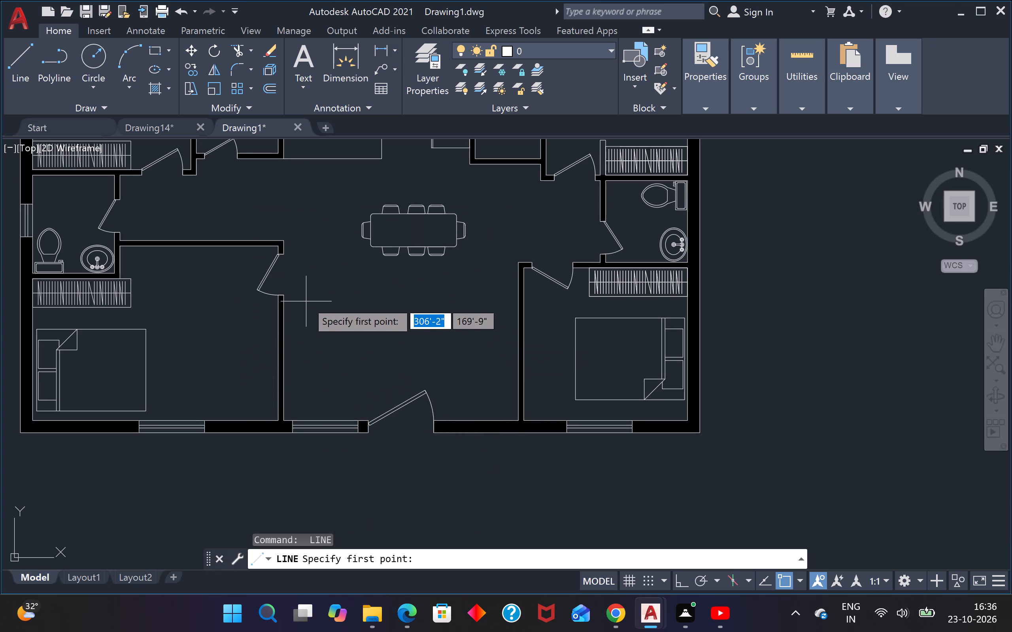
{"action": "scroll", "coordinate": [304, 300], "scroll_direction": "up", "scroll_amount": 3}
{"action": "left_click", "coordinate": [266, 287]}
{"action": "scroll", "coordinate": [266, 292], "scroll_direction": "down", "scroll_amount": 4}
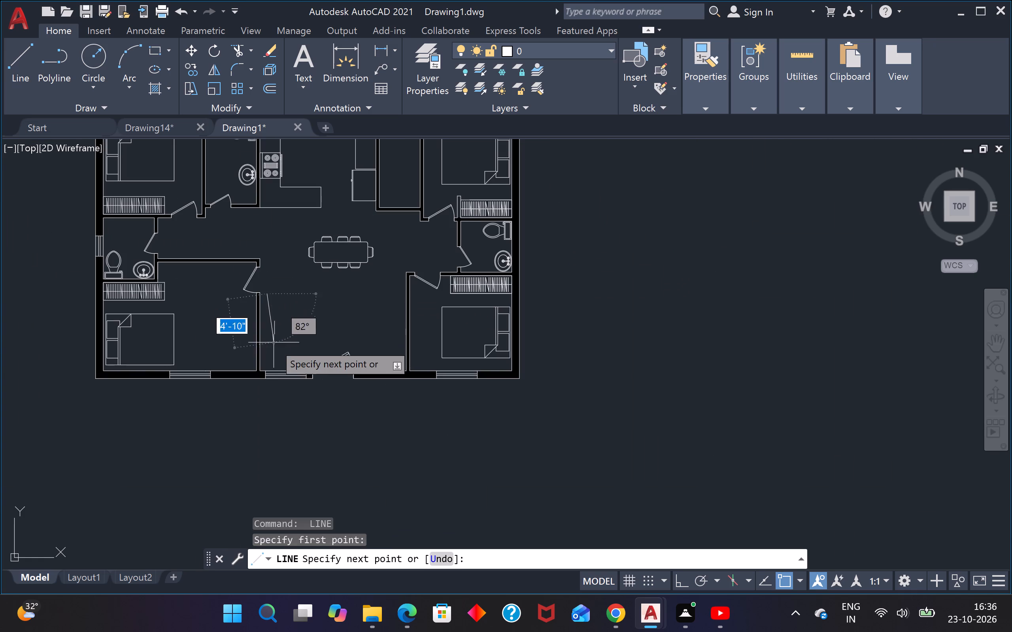
{"action": "key", "text": "F8"}
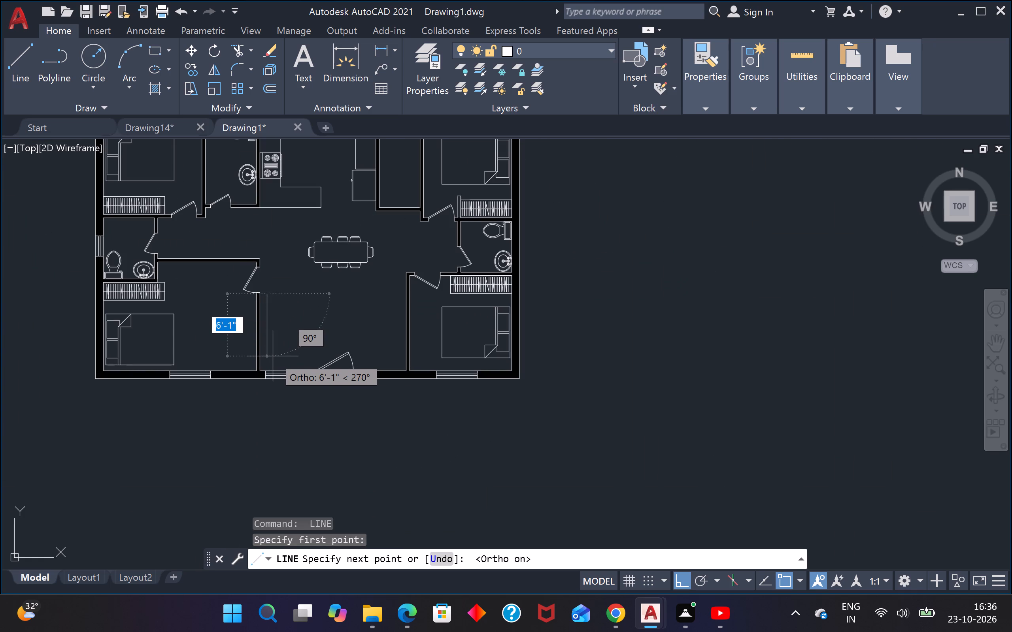
{"action": "type", "text": "4'"}
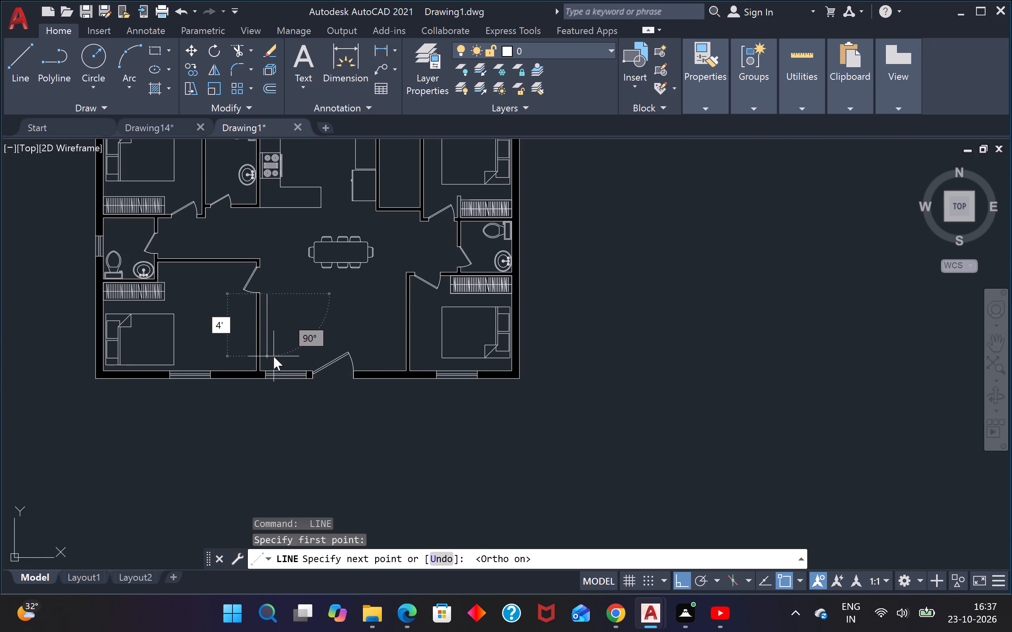
{"action": "key", "text": "Return"}
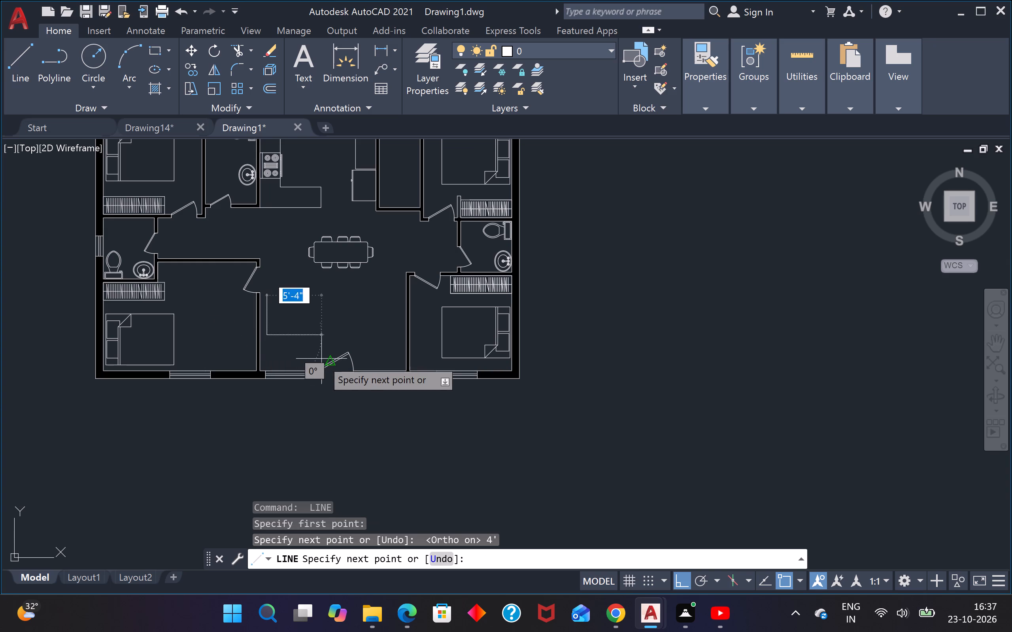
{"action": "type", "text": "2'"}
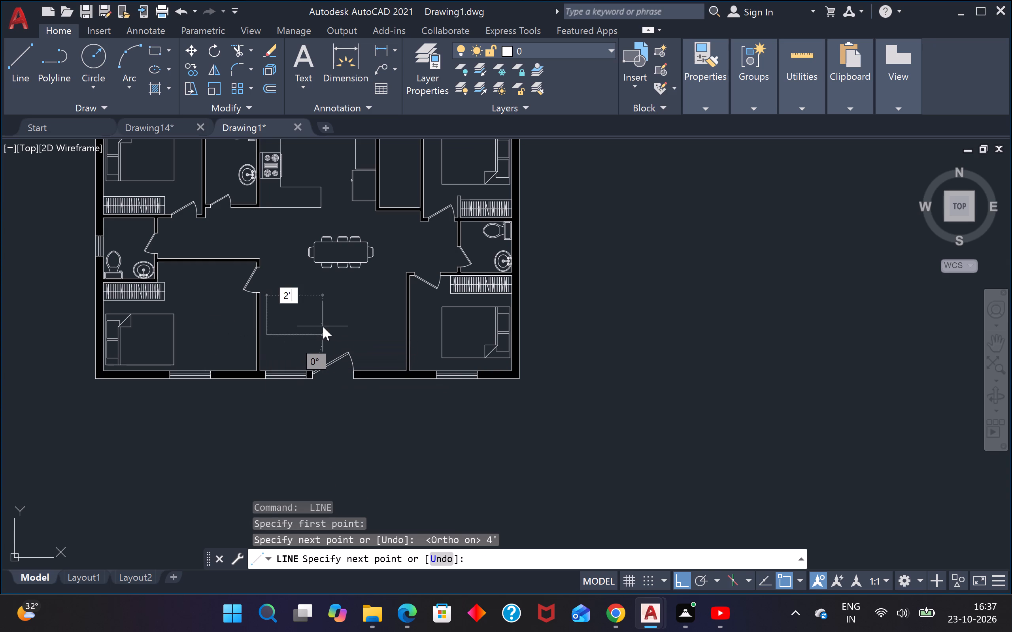
{"action": "key", "text": "Return"}
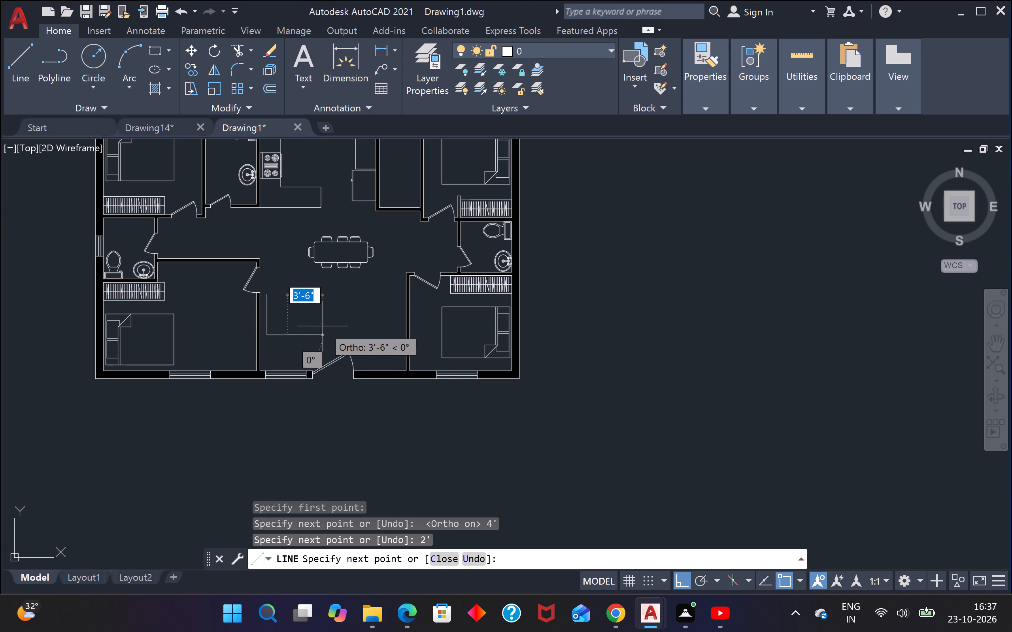
{"action": "key", "text": "Escape"}
Draw a 2' line eastward from the north end of the 4' vertical line.
{"action": "key", "text": "space"}
{"action": "scroll", "coordinate": [247, 293], "scroll_direction": "up", "scroll_amount": 4}
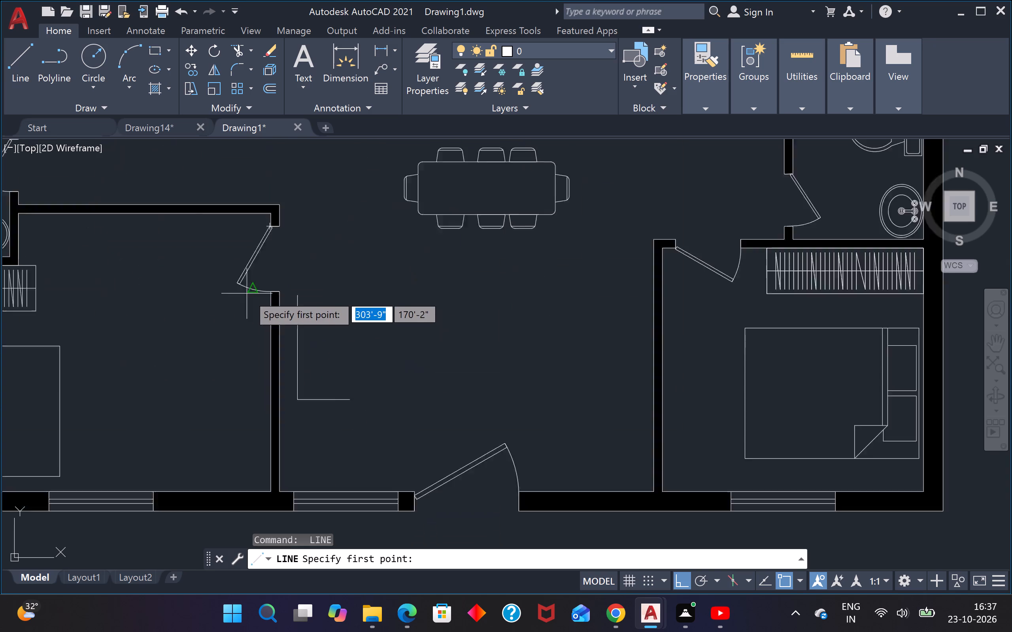
{"action": "left_click", "coordinate": [378, 295]}
{"action": "scroll", "coordinate": [574, 306], "scroll_direction": "down", "scroll_amount": 4}
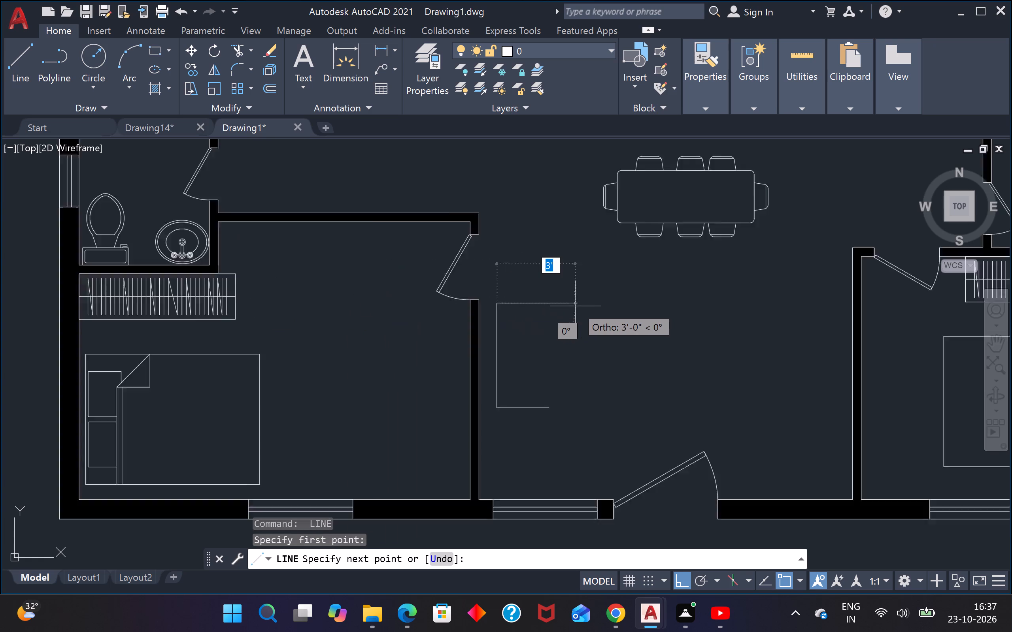
{"action": "type", "text": "2'"}
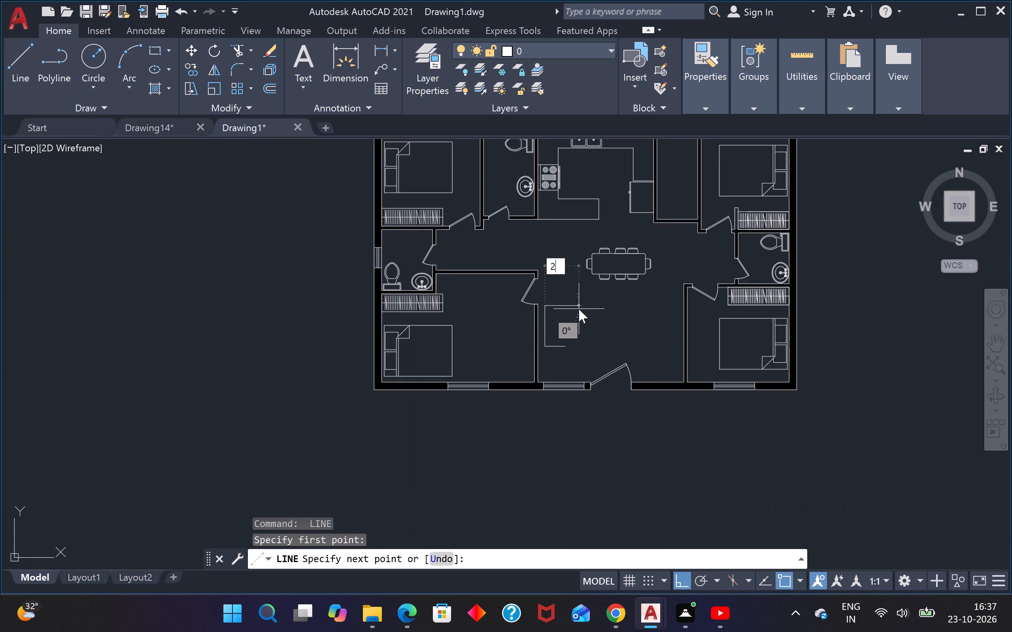
{"action": "key", "text": "Return"}
{"action": "key", "text": "Escape"}
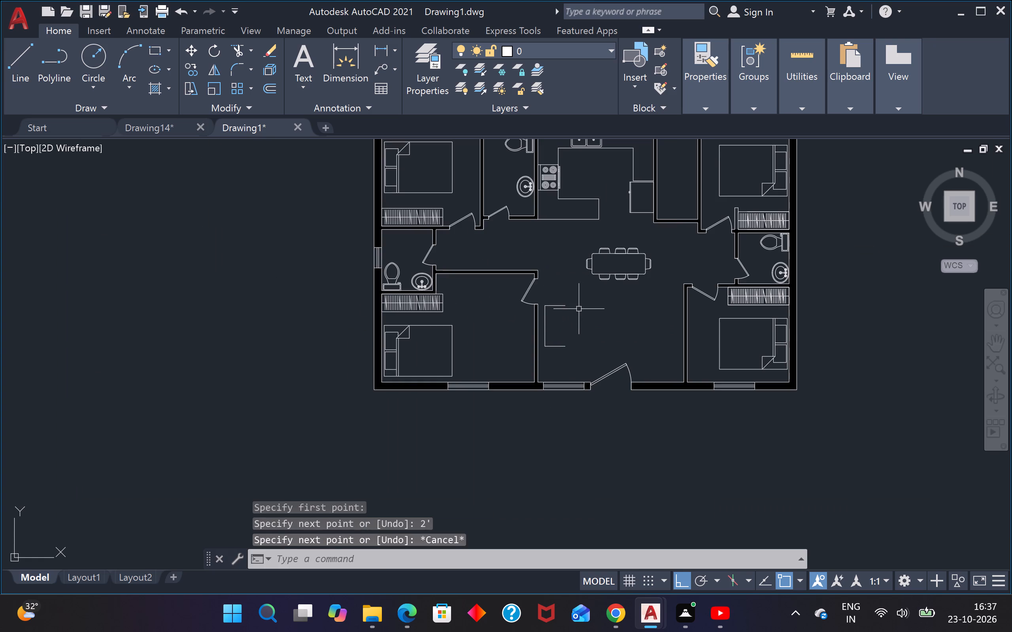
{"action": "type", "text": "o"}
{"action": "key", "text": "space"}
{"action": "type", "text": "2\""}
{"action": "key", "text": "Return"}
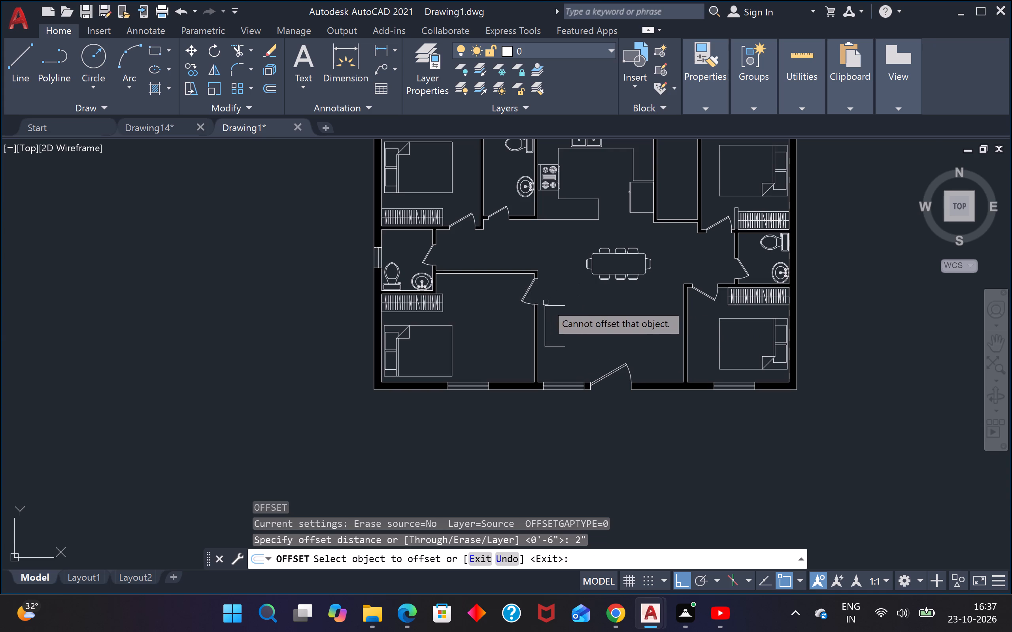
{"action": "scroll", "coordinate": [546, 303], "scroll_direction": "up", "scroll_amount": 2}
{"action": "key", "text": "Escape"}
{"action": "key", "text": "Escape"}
Offset the three lines of the 4' by 2' U-shaped outline 6" inward.
{"action": "key", "text": "o"}
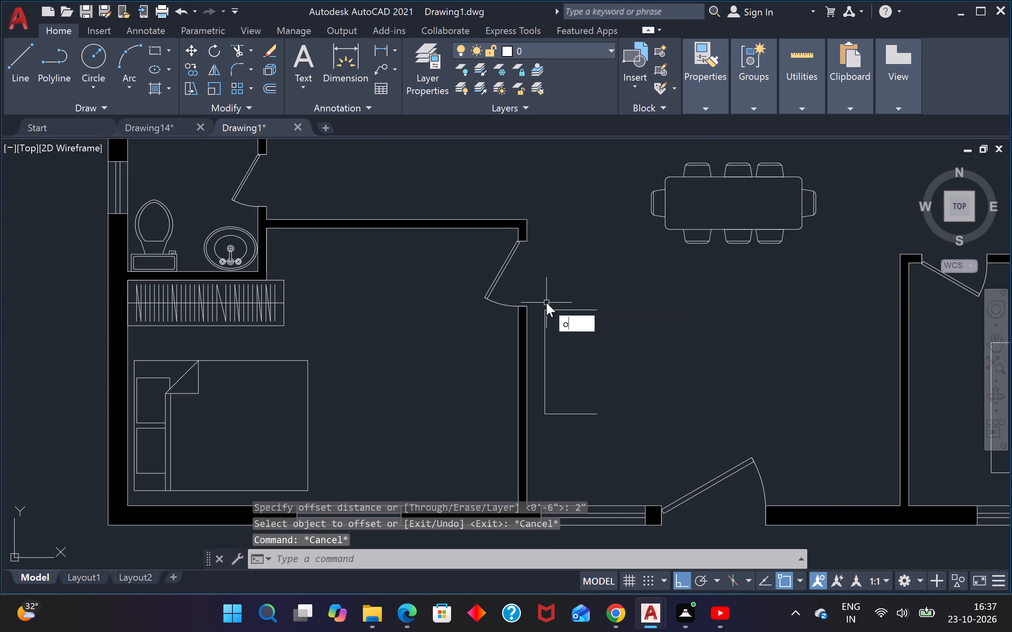
{"action": "key", "text": "space"}
{"action": "type", "text": "6\""}
{"action": "key", "text": "Return"}
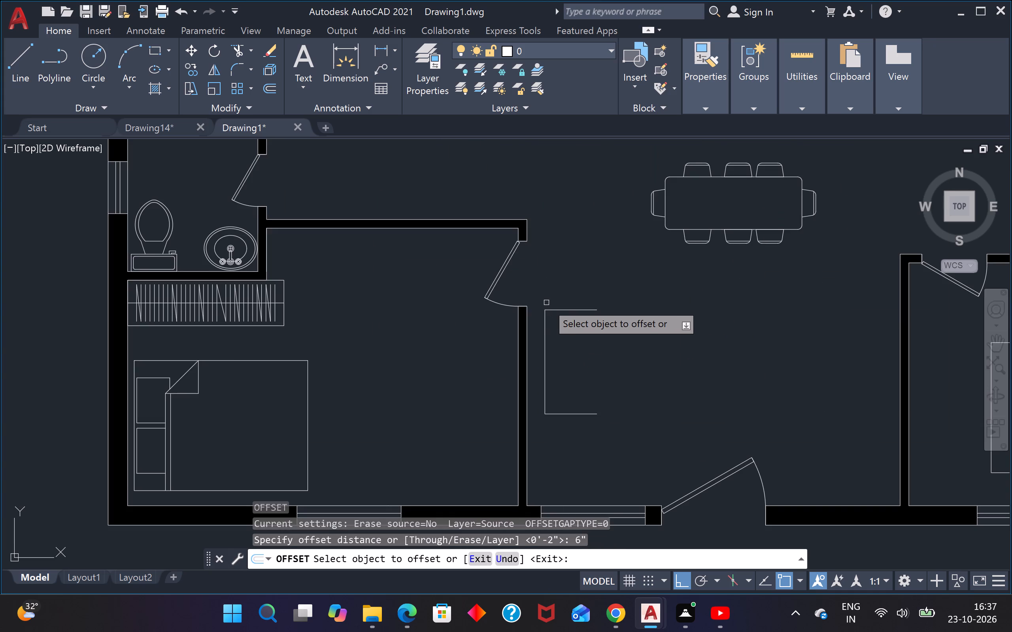
{"action": "left_click_drag", "start_coordinate": [566, 308], "coordinate": [565, 316]}
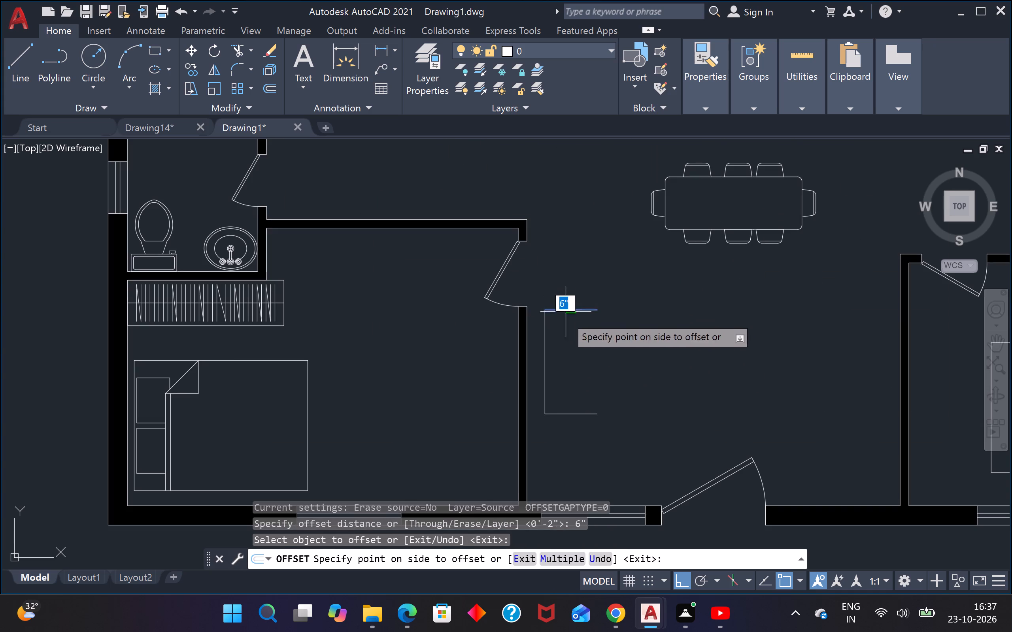
{"action": "left_click", "coordinate": [556, 383]}
{"action": "left_click", "coordinate": [543, 364]}
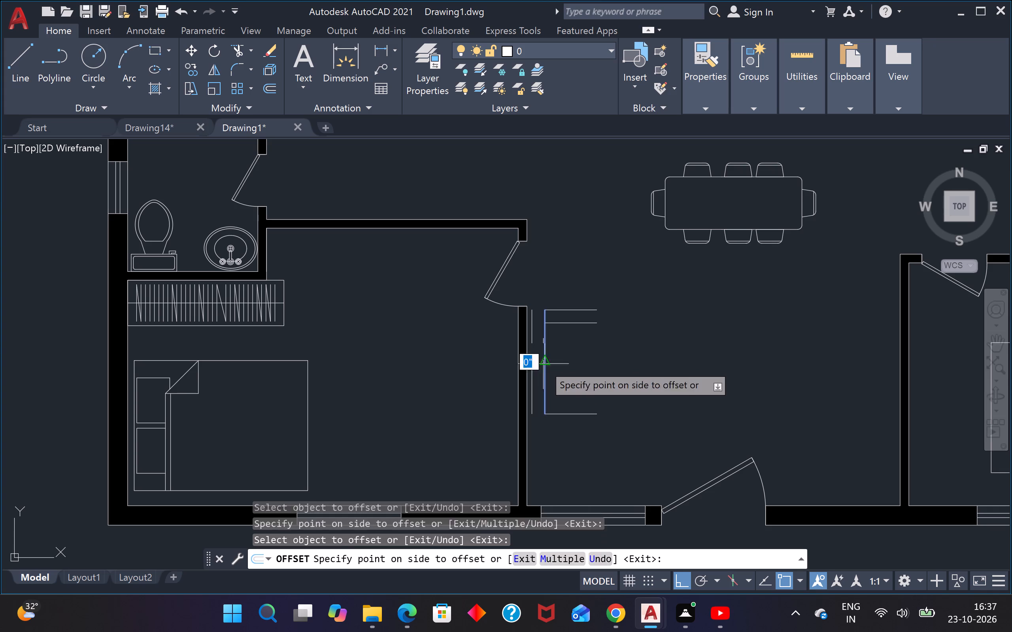
{"action": "left_click_drag", "start_coordinate": [577, 365], "coordinate": [577, 369]}
{"action": "left_click_drag", "start_coordinate": [573, 414], "coordinate": [576, 405]}
{"action": "left_click", "coordinate": [578, 375]}
{"action": "key", "text": "Escape"}
{"action": "key", "text": "Escape"}
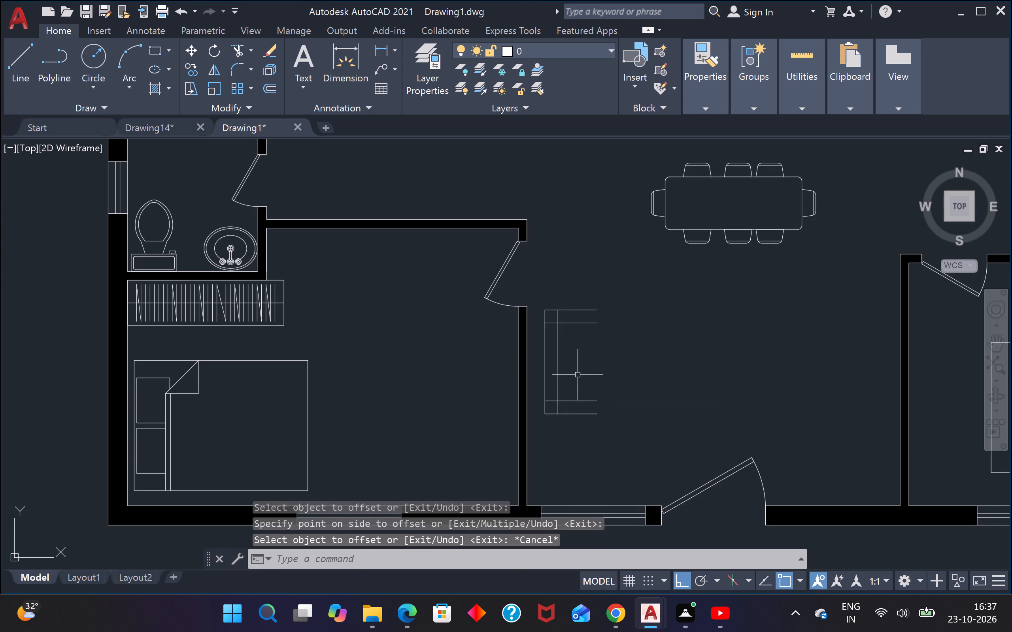
Close the open east ends of the outline's southern and northern arms with short vertical lines.
{"action": "type", "text": "l"}
{"action": "key", "text": "space"}
{"action": "scroll", "coordinate": [594, 402], "scroll_direction": "up", "scroll_amount": 2}
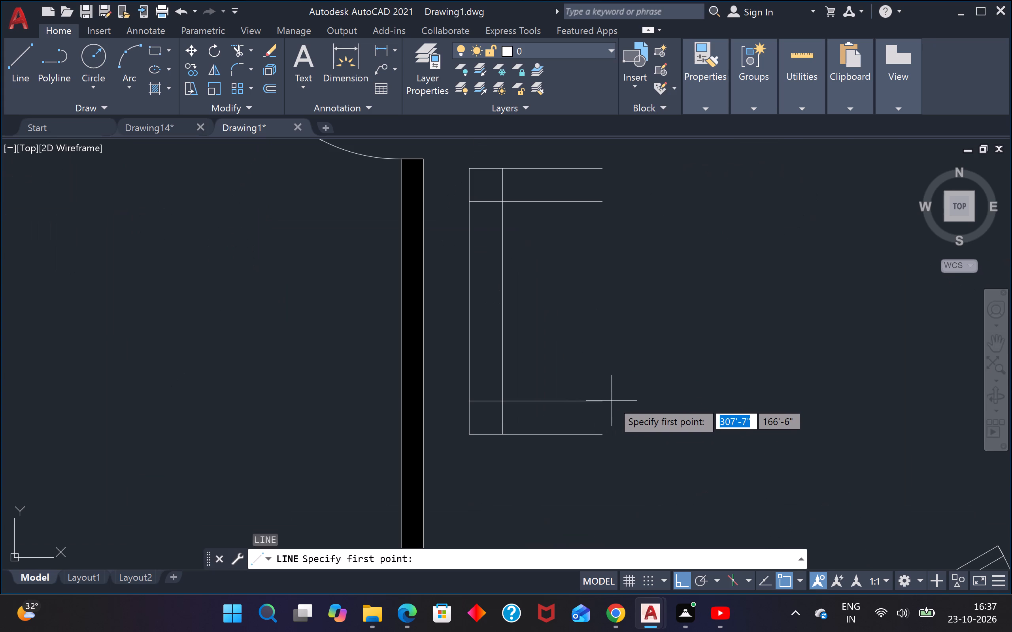
{"action": "left_click", "coordinate": [601, 402]}
{"action": "left_click", "coordinate": [599, 433]}
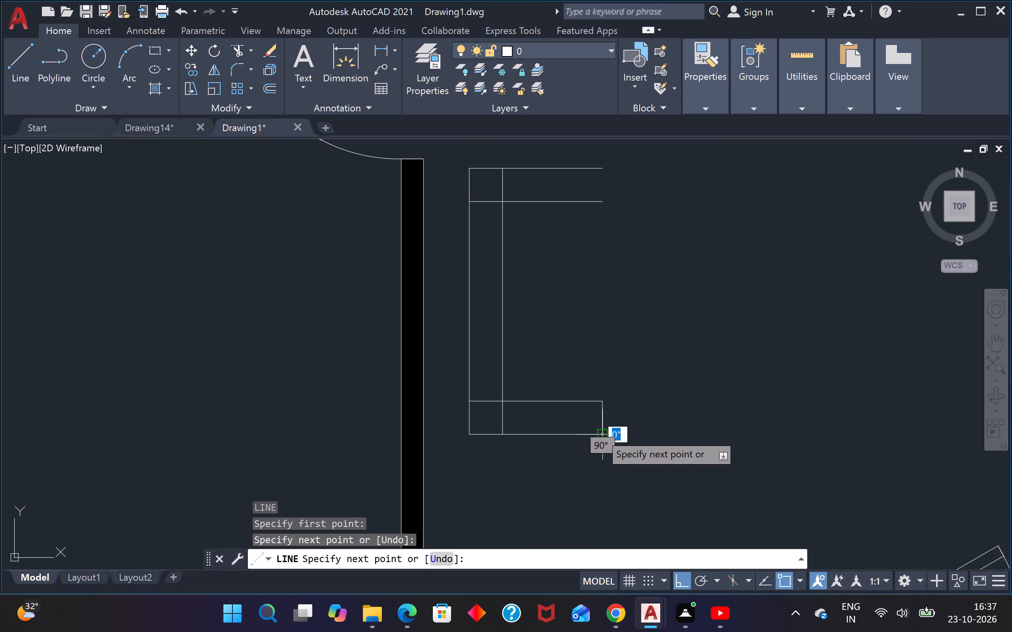
{"action": "key", "text": "Escape"}
{"action": "key", "text": "space"}
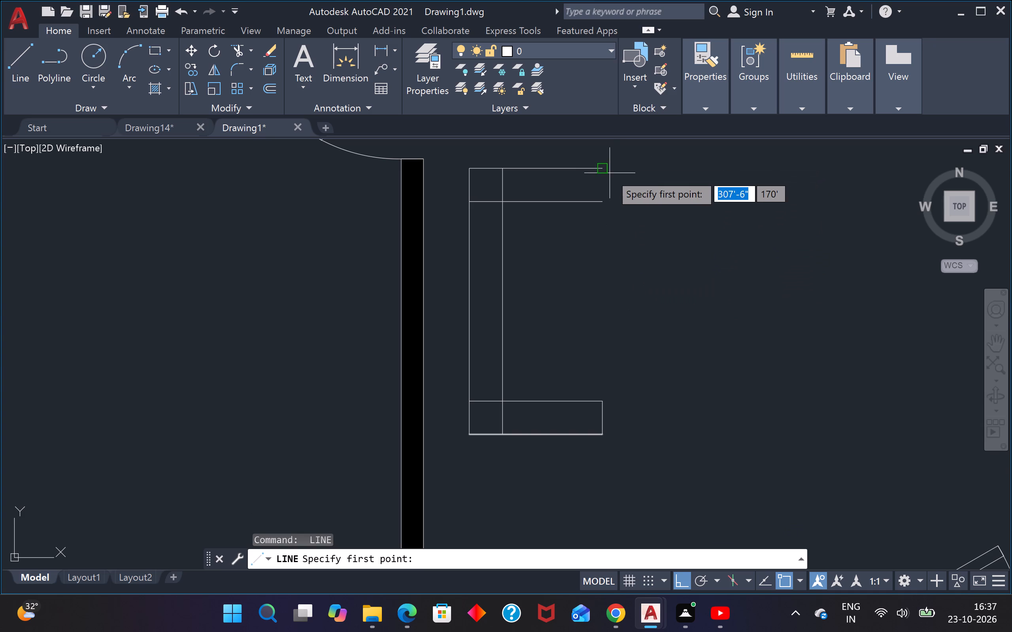
{"action": "left_click", "coordinate": [606, 171]}
{"action": "left_click", "coordinate": [605, 201]}
{"action": "key", "text": "Escape"}
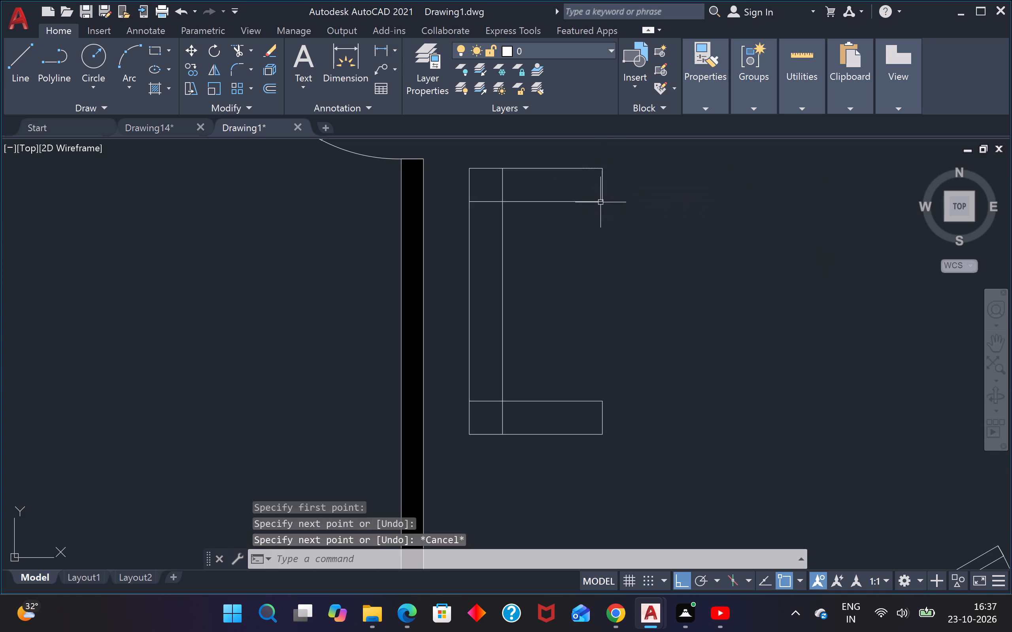
Trim the overlapping offset lines at the northwest and southwest inner corners to leave one continuous C-shaped sofa frame.
{"action": "type", "text": "tr"}
{"action": "key", "text": "space"}
{"action": "left_click_drag", "start_coordinate": [526, 190], "coordinate": [521, 188]}
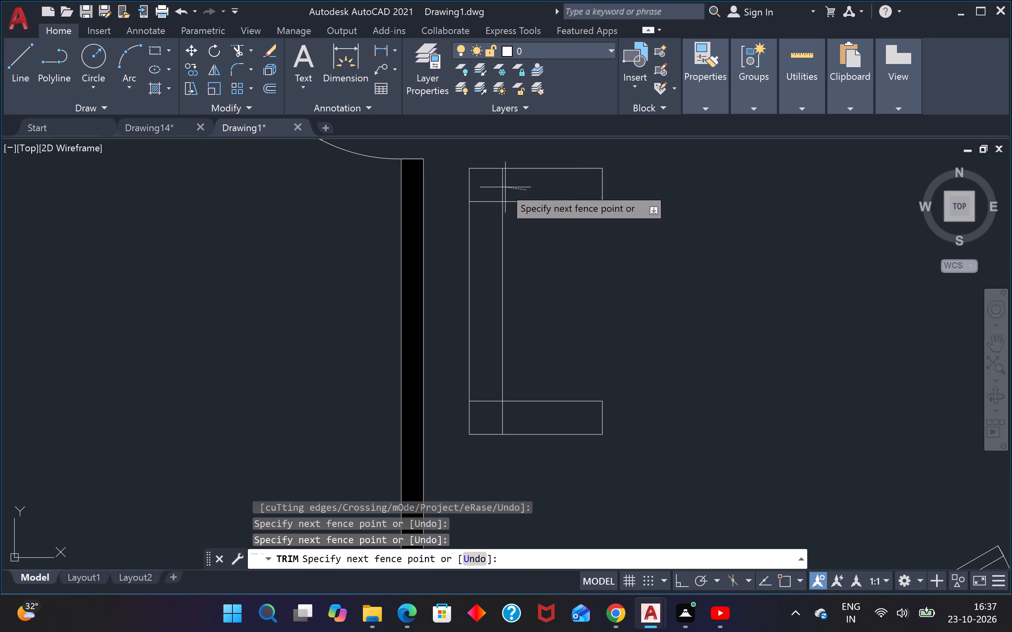
{"action": "left_click", "coordinate": [485, 186]}
{"action": "left_click_drag", "start_coordinate": [485, 186], "coordinate": [487, 203]}
{"action": "left_click", "coordinate": [487, 225]}
{"action": "left_click", "coordinate": [495, 185]}
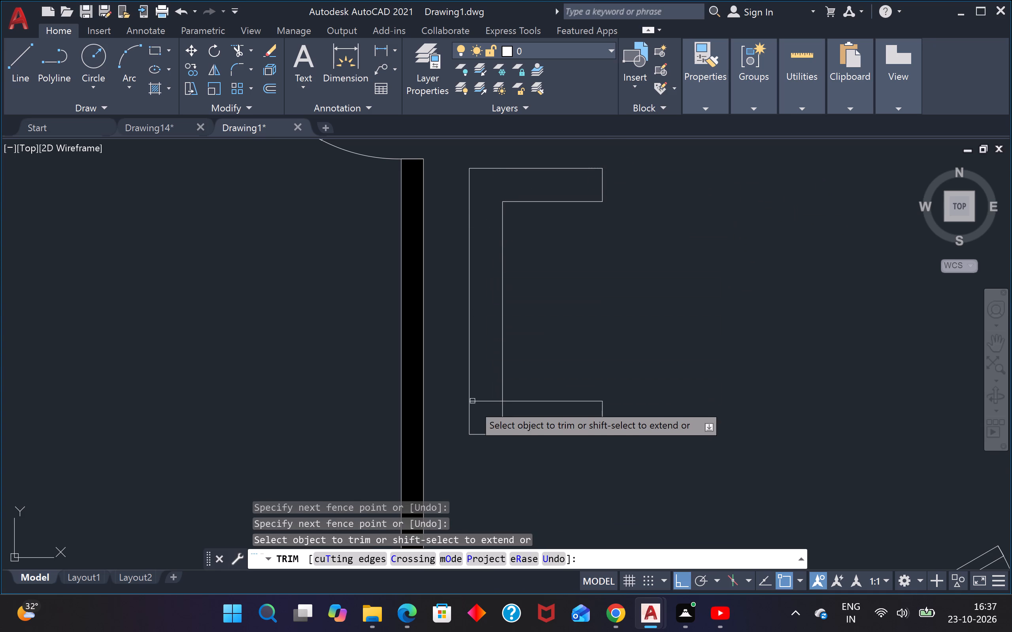
{"action": "left_click", "coordinate": [481, 385]}
{"action": "left_click", "coordinate": [485, 408]}
{"action": "left_click", "coordinate": [491, 413]}
{"action": "left_click", "coordinate": [547, 417]}
{"action": "key", "text": "Escape"}
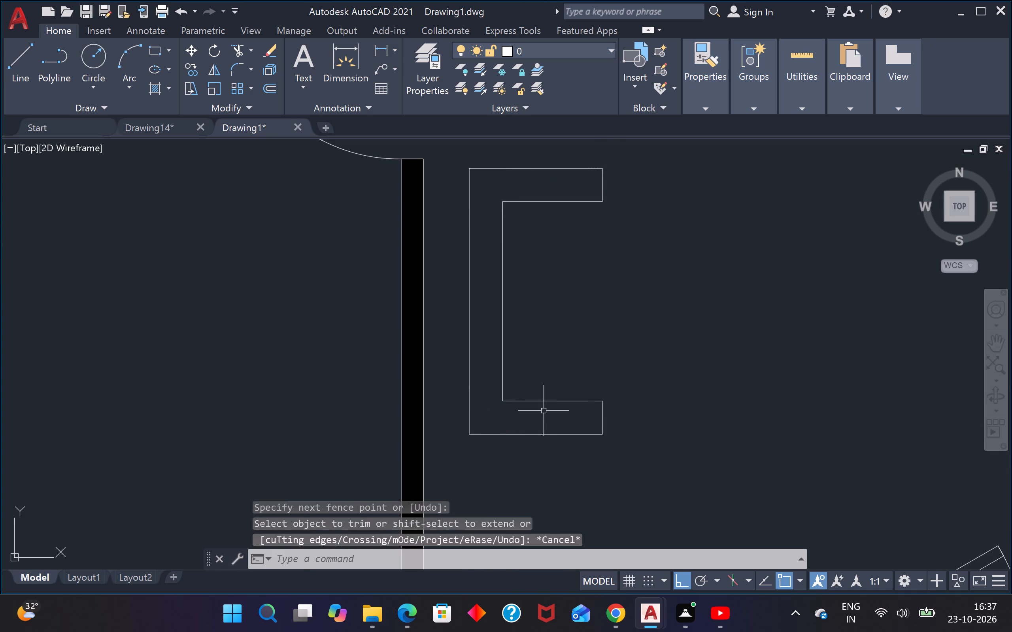
{"action": "key", "text": "Escape"}
Draw a seat rectangle about 1'-4" wide and 1'6" tall from the sofa frame's inner northwest corner.
{"action": "key", "text": "r"}
{"action": "key", "text": "e"}
{"action": "type", "text": "c"}
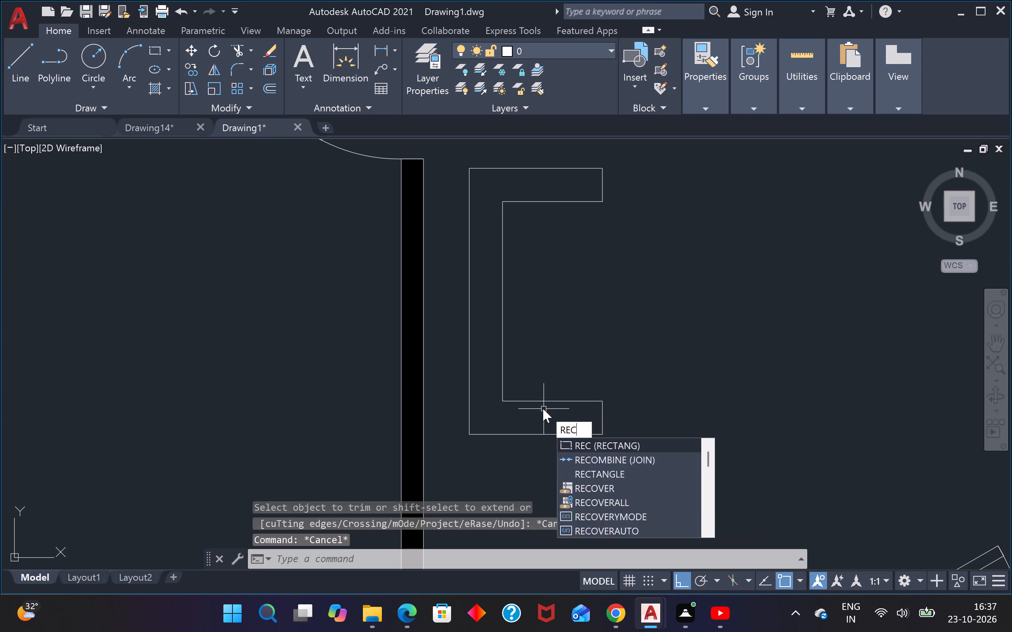
{"action": "key", "text": "space"}
{"action": "left_click", "coordinate": [506, 203]}
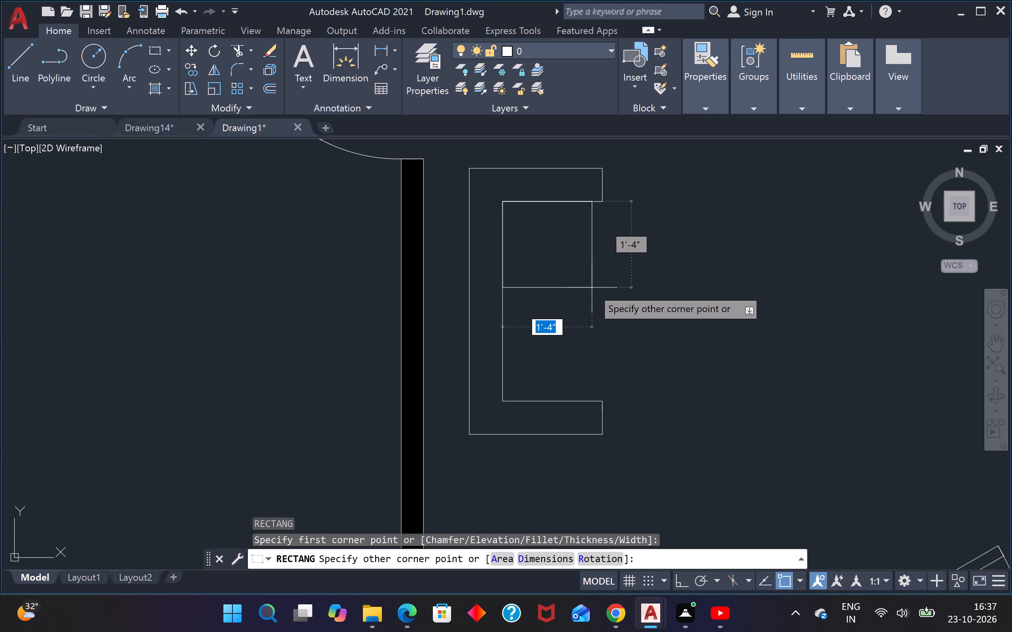
{"action": "key", "text": "Tab"}
{"action": "type", "text": "1'"}
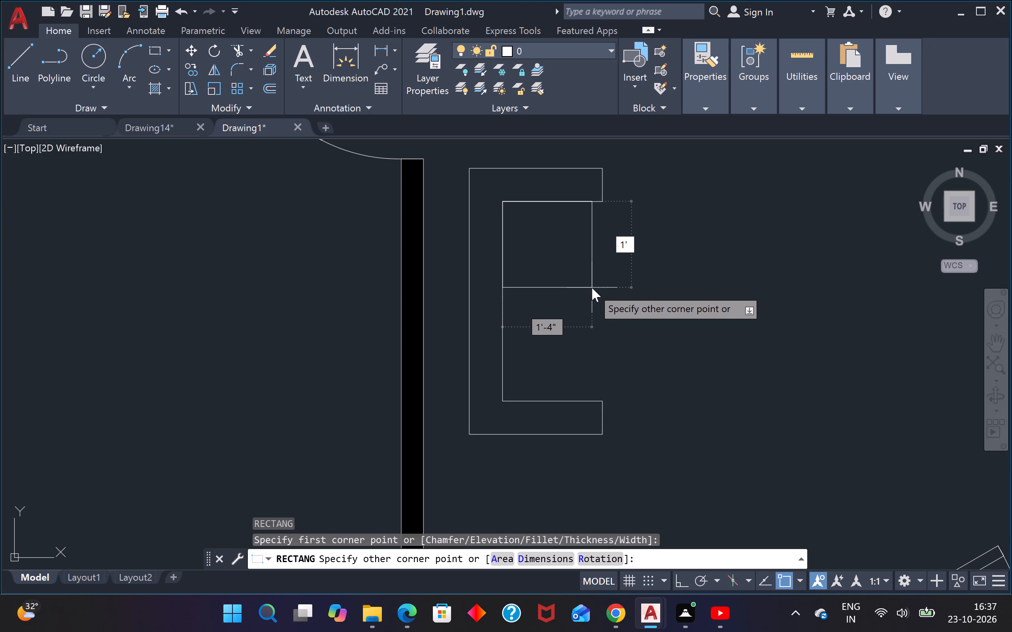
{"action": "type", "text": "6\""}
{"action": "key", "text": "Return"}
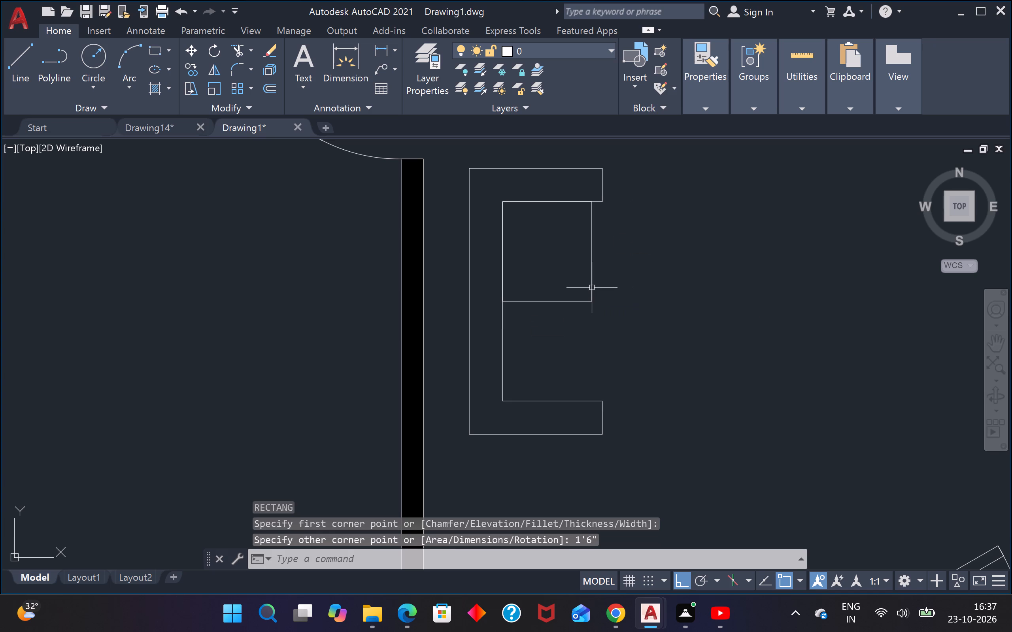
Draw a second seat rectangle about 1'-4" wide and 1'6" tall directly south of the first one.
{"action": "type", "text": "re"}
{"action": "type", "text": "c"}
{"action": "key", "text": "space"}
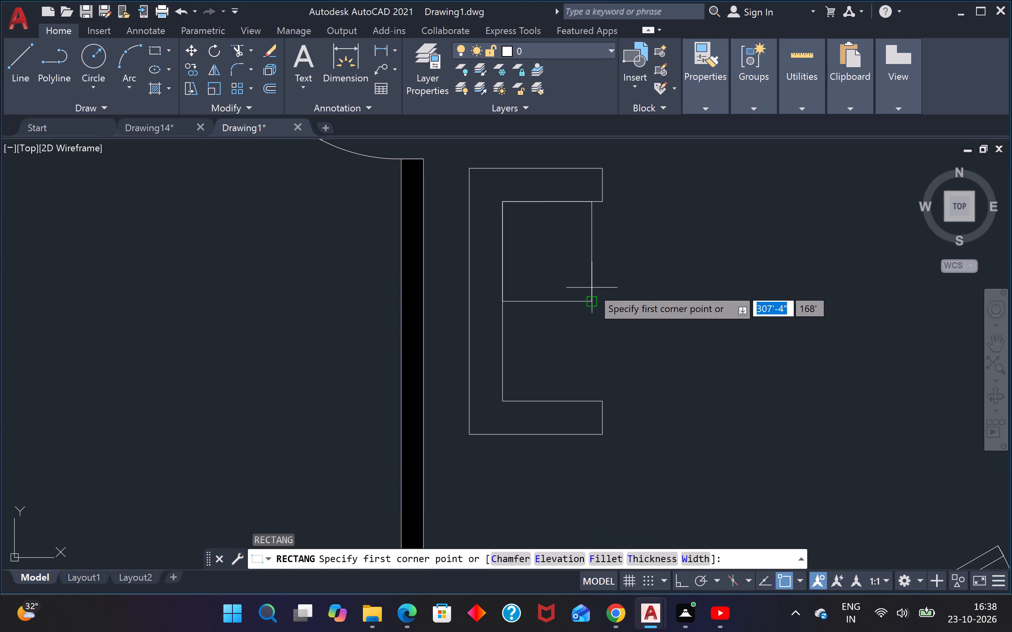
{"action": "left_click", "coordinate": [501, 303]}
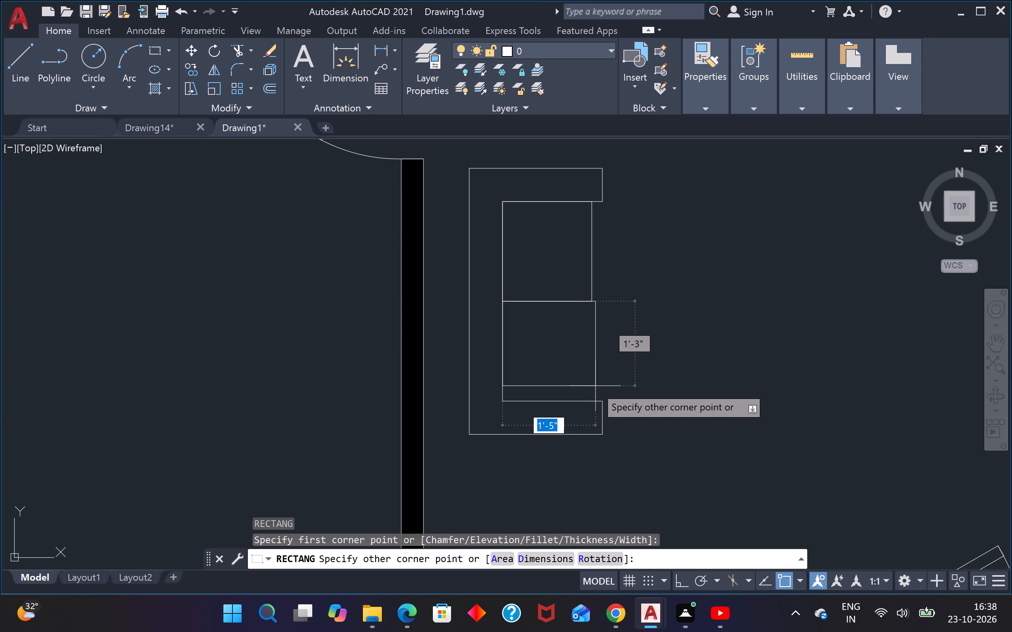
{"action": "key", "text": "Tab"}
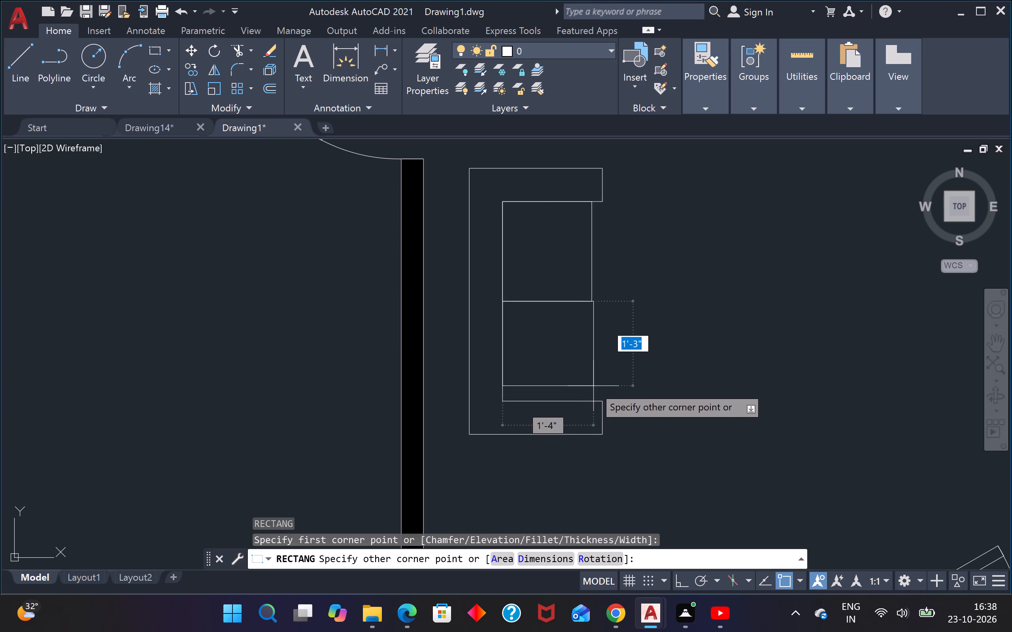
{"action": "type", "text": "1'6\""}
{"action": "key", "text": "Return"}
{"action": "key", "text": "Escape"}
{"action": "key", "text": "Escape"}
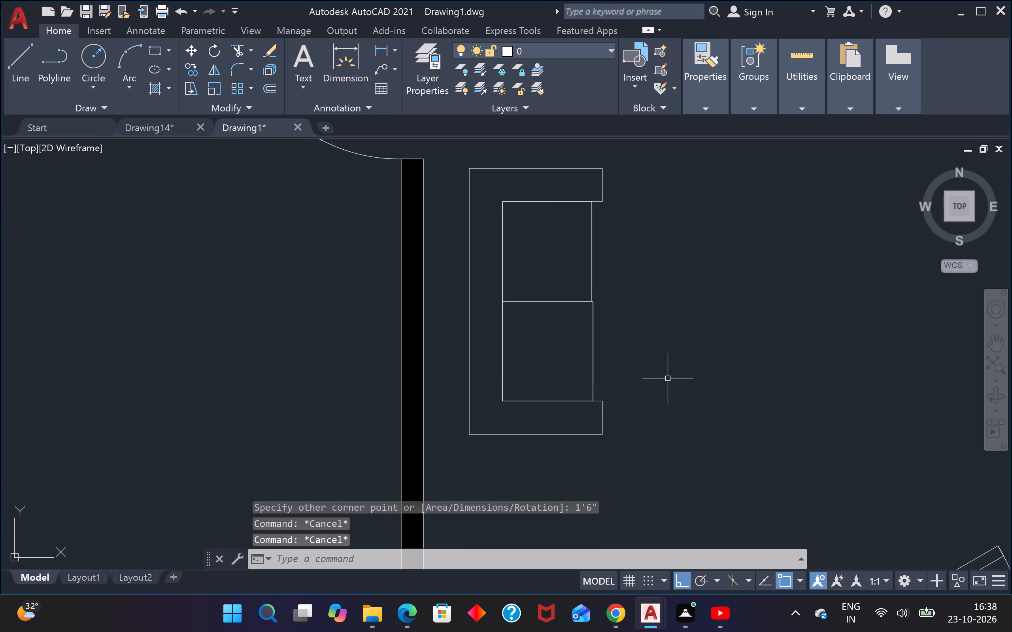
Fillet the four outer corners of the sofa frame with a 3" radius.
{"action": "type", "text": "f"}
{"action": "key", "text": "space"}
{"action": "type", "text": "r"}
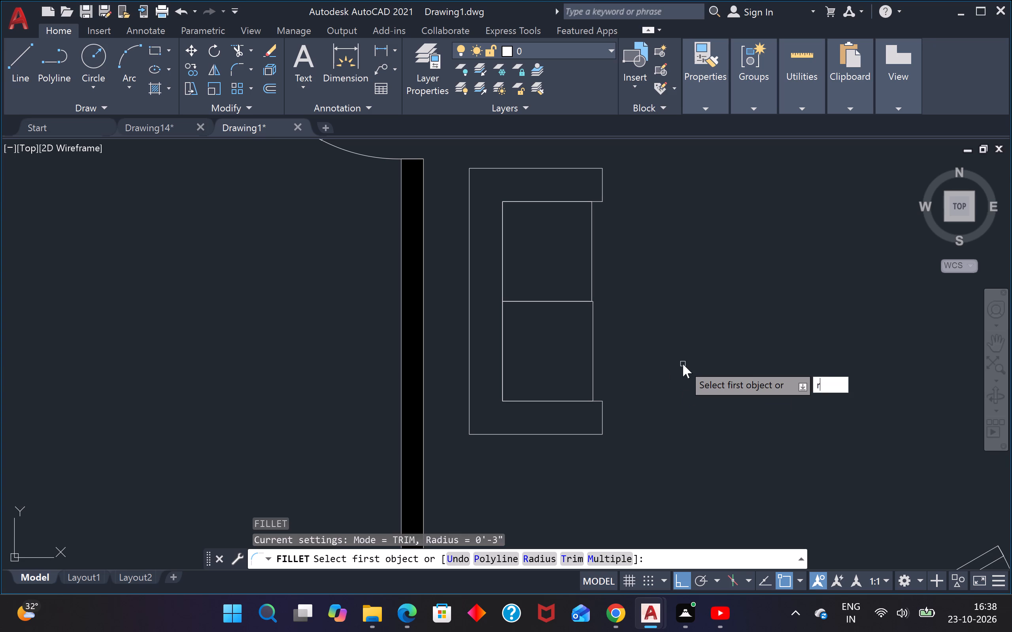
{"action": "key", "text": "space"}
{"action": "key", "text": "space"}
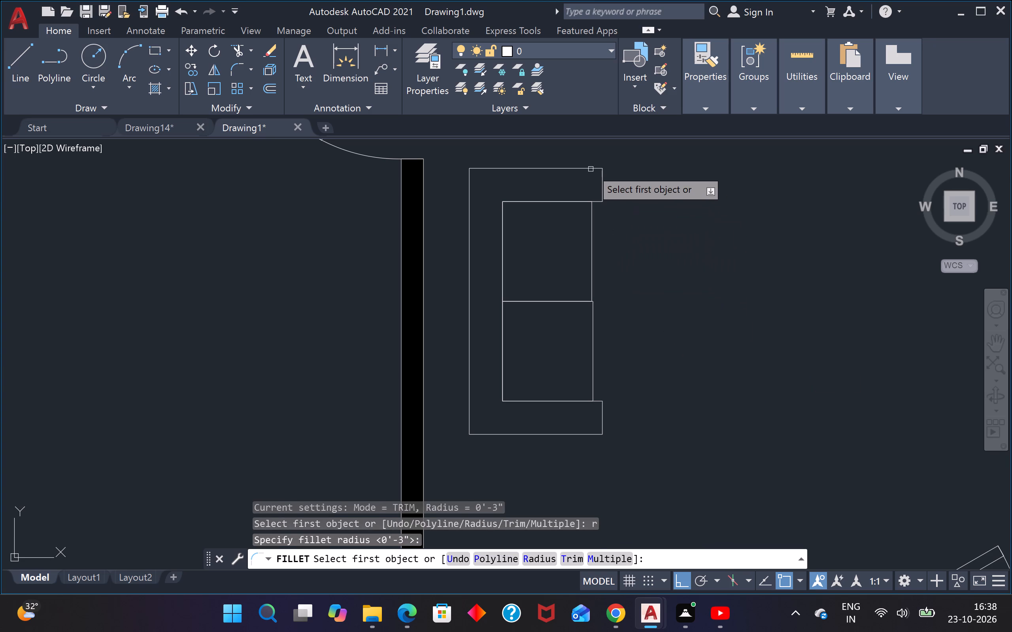
{"action": "left_click", "coordinate": [591, 168]}
{"action": "left_click", "coordinate": [604, 182]}
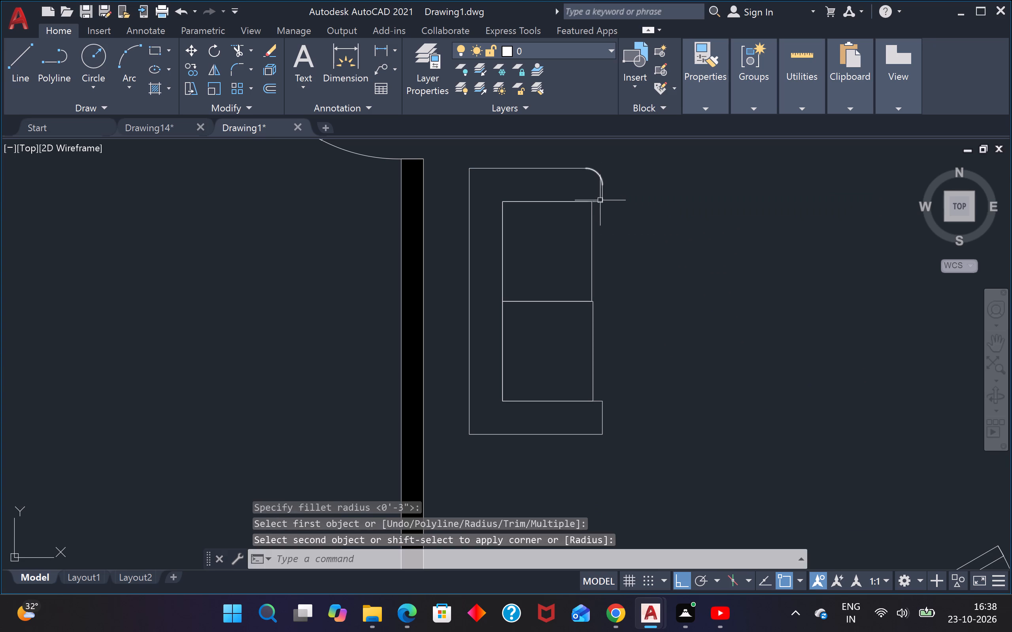
{"action": "key", "text": "space"}
{"action": "left_click", "coordinate": [576, 433]}
{"action": "left_click", "coordinate": [602, 419]}
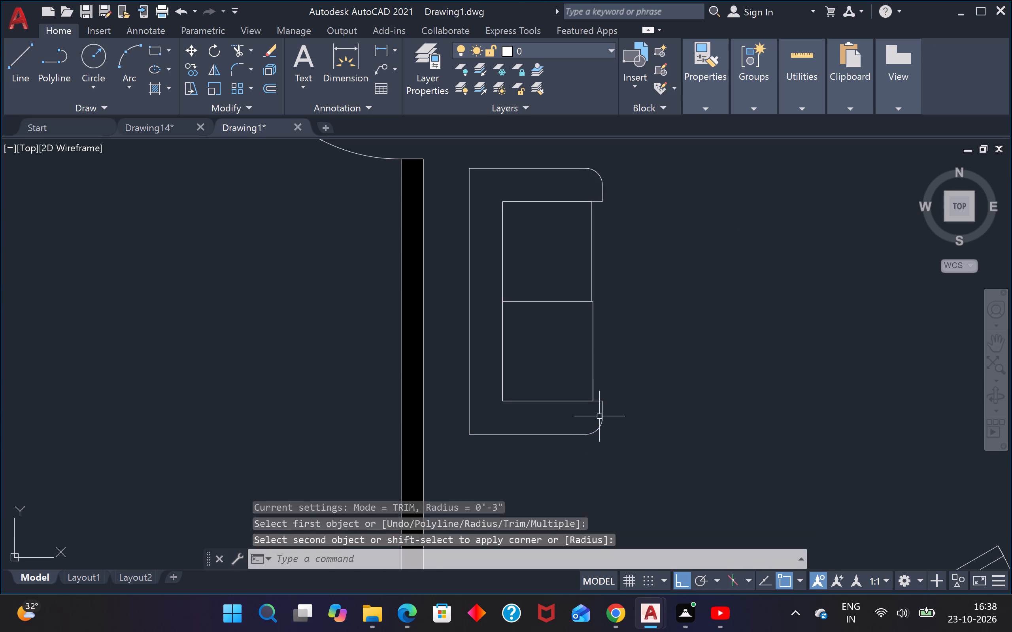
{"action": "key", "text": "space"}
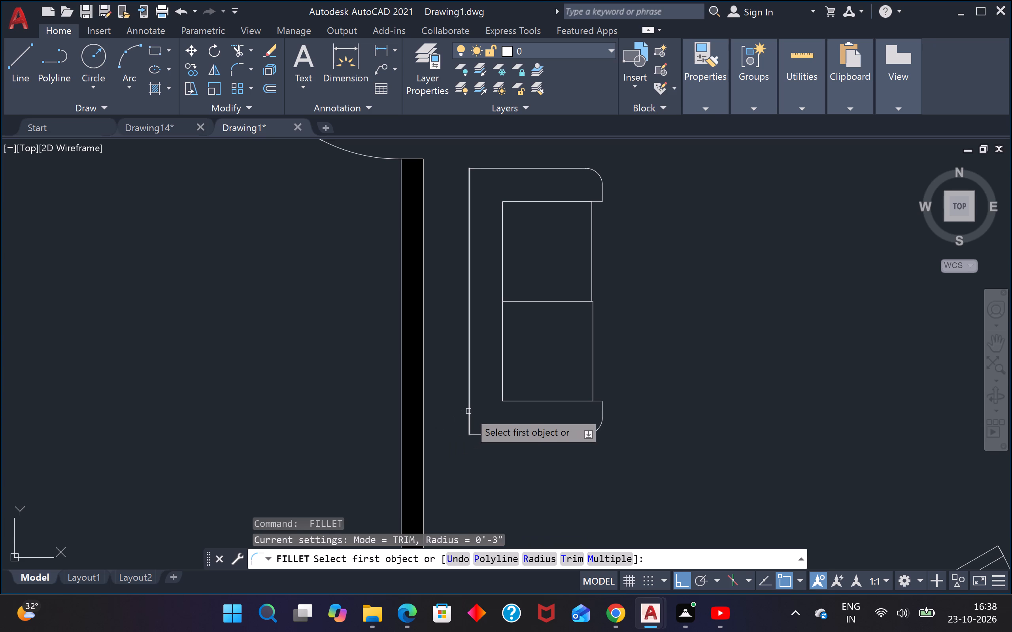
{"action": "left_click", "coordinate": [468, 411]}
{"action": "left_click", "coordinate": [488, 435]}
{"action": "key", "text": "space"}
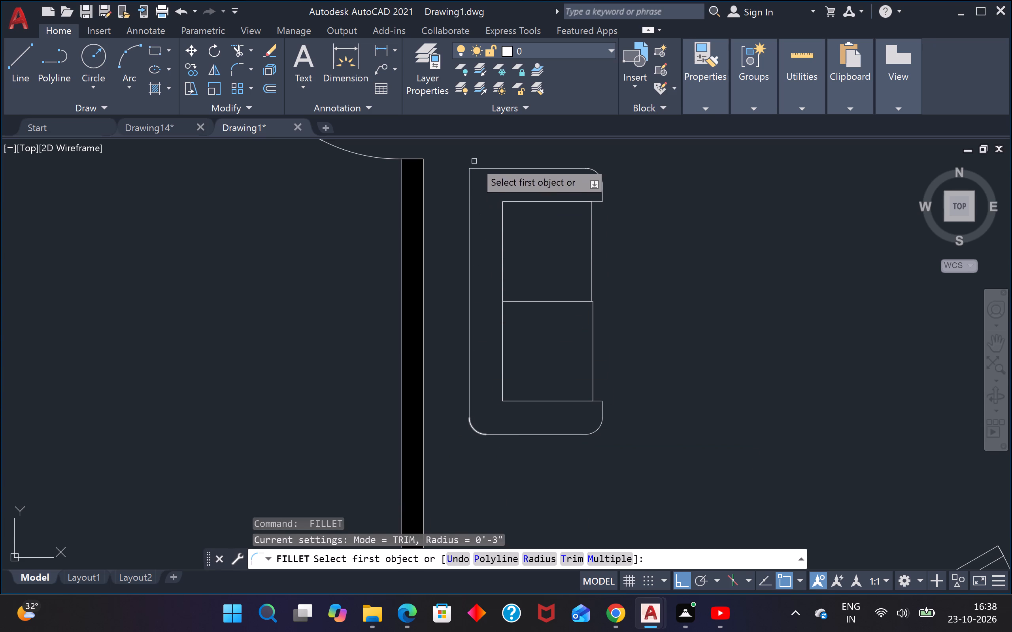
{"action": "left_click", "coordinate": [483, 169]}
{"action": "left_click", "coordinate": [468, 195]}
Fillet the inner northwest corner of both the sofa frame and the northern seat with a 3" radius.
{"action": "key", "text": "space"}
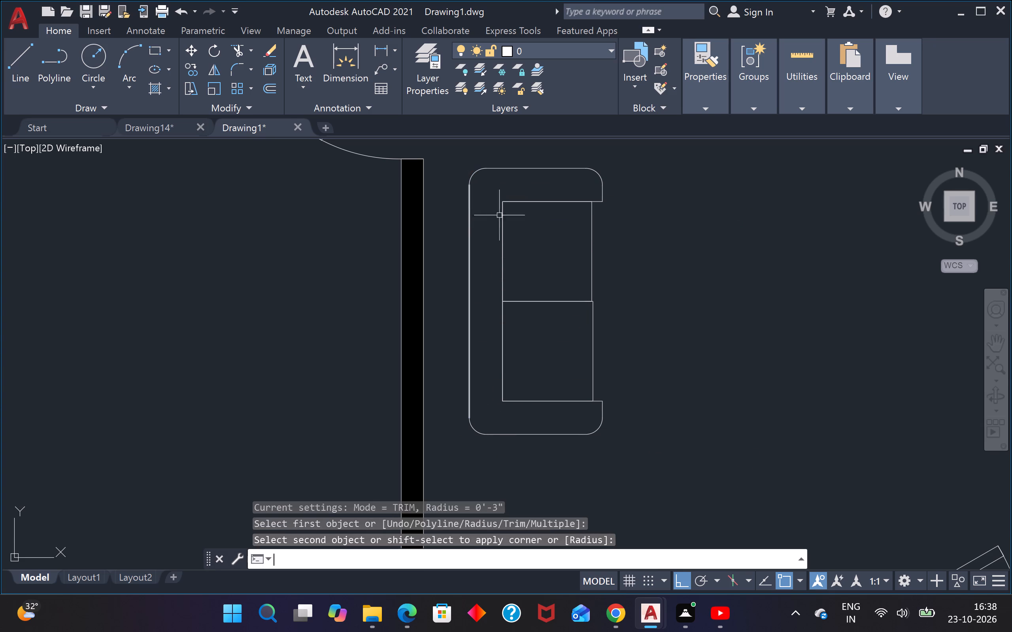
{"action": "left_click", "coordinate": [514, 203]}
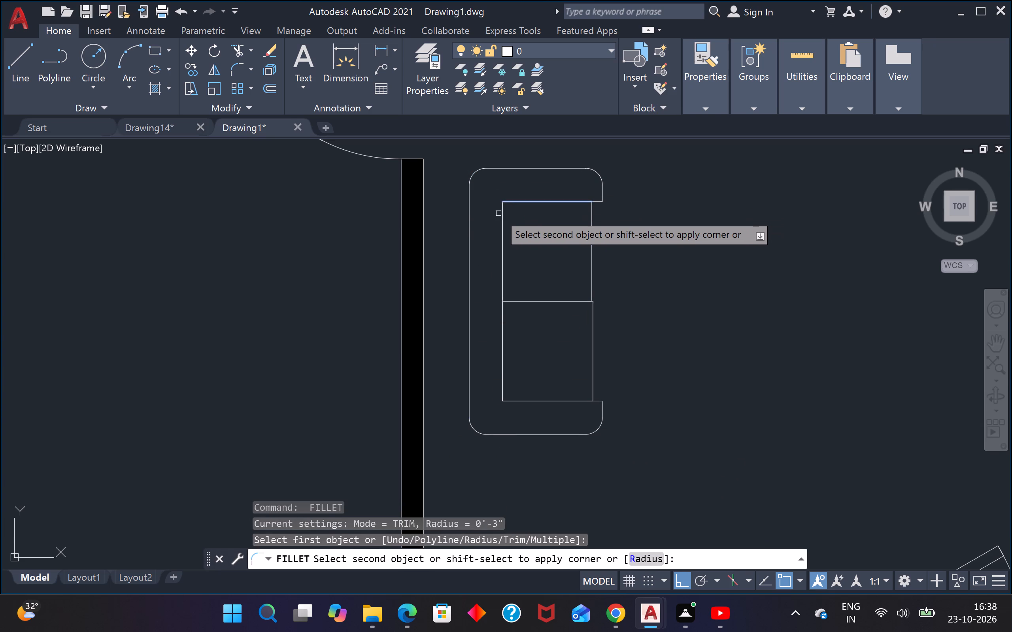
{"action": "left_click", "coordinate": [502, 217]}
{"action": "scroll", "coordinate": [503, 203], "scroll_direction": "up", "scroll_amount": 2}
{"action": "key", "text": "space"}
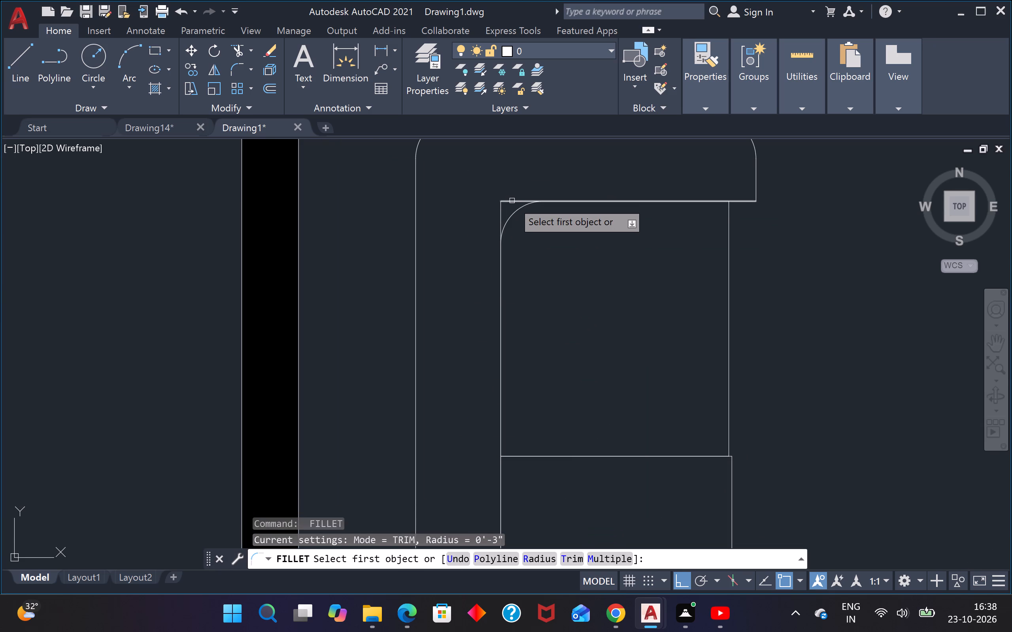
{"action": "left_click", "coordinate": [512, 201]}
{"action": "left_click", "coordinate": [502, 212]}
{"action": "scroll", "coordinate": [508, 205], "scroll_direction": "down", "scroll_amount": 3}
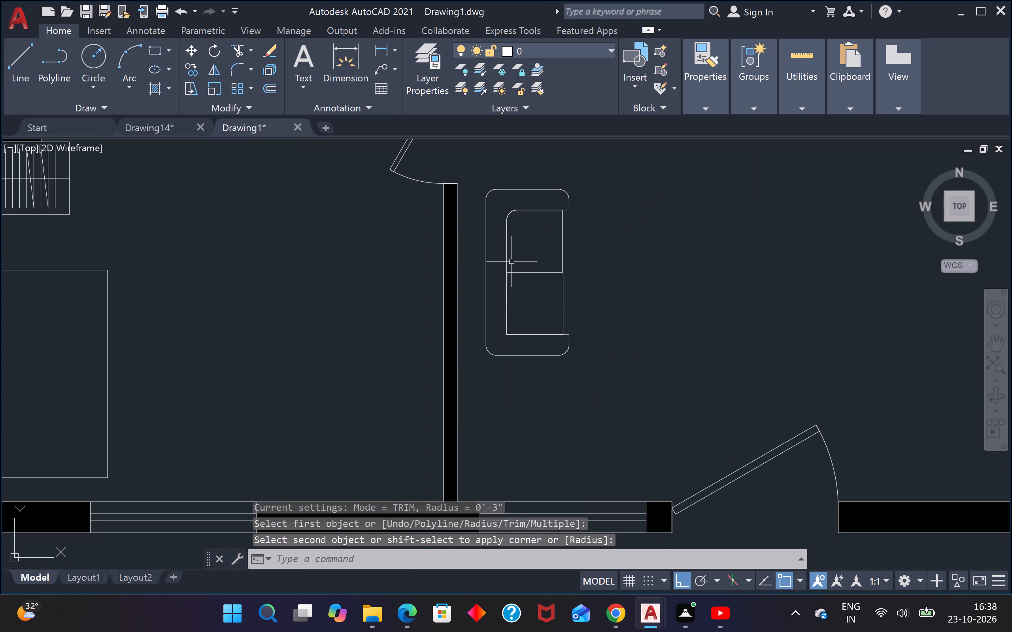
Fillet the inner southwest corner of both the sofa frame and the southern seat with a 3" radius.
{"action": "key", "text": "space"}
{"action": "left_click", "coordinate": [507, 318]}
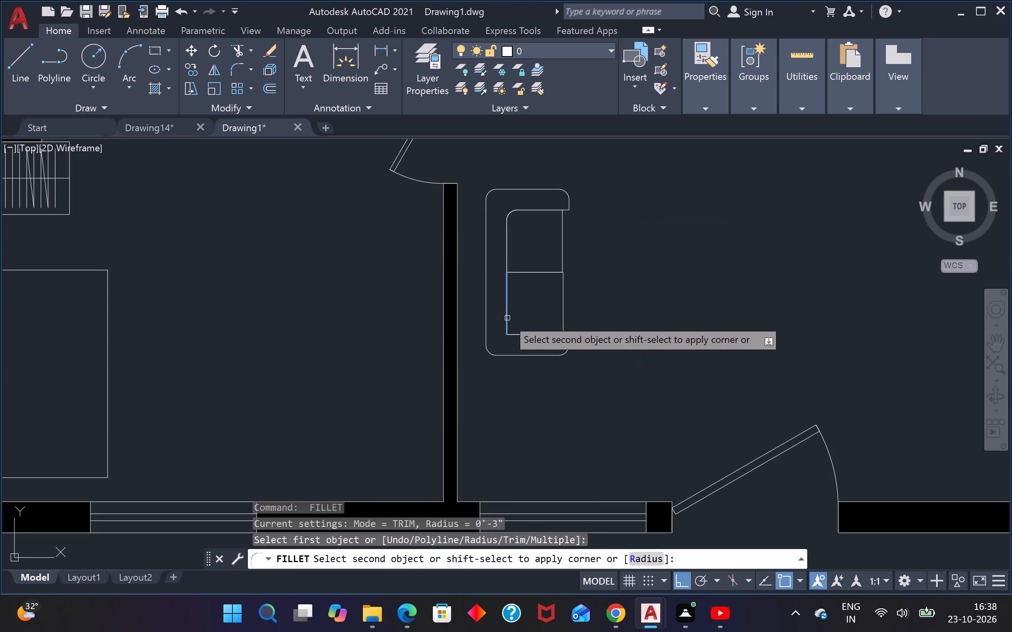
{"action": "left_click", "coordinate": [520, 336]}
{"action": "scroll", "coordinate": [504, 333], "scroll_direction": "up", "scroll_amount": 3}
{"action": "key", "text": "space"}
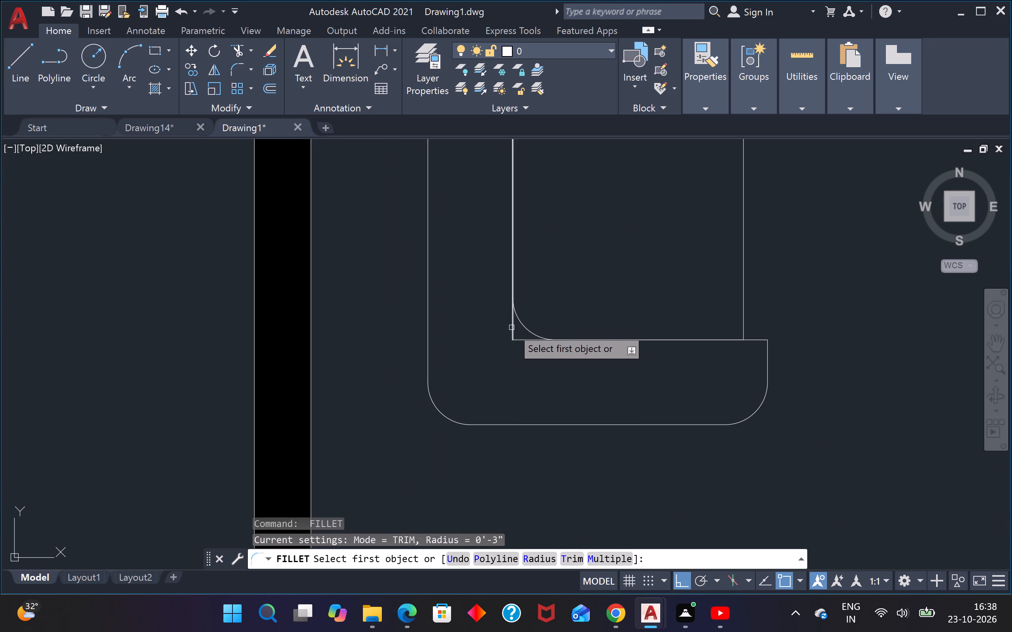
{"action": "left_click", "coordinate": [512, 327]}
{"action": "left_click", "coordinate": [527, 338]}
{"action": "scroll", "coordinate": [549, 308], "scroll_direction": "down", "scroll_amount": 3}
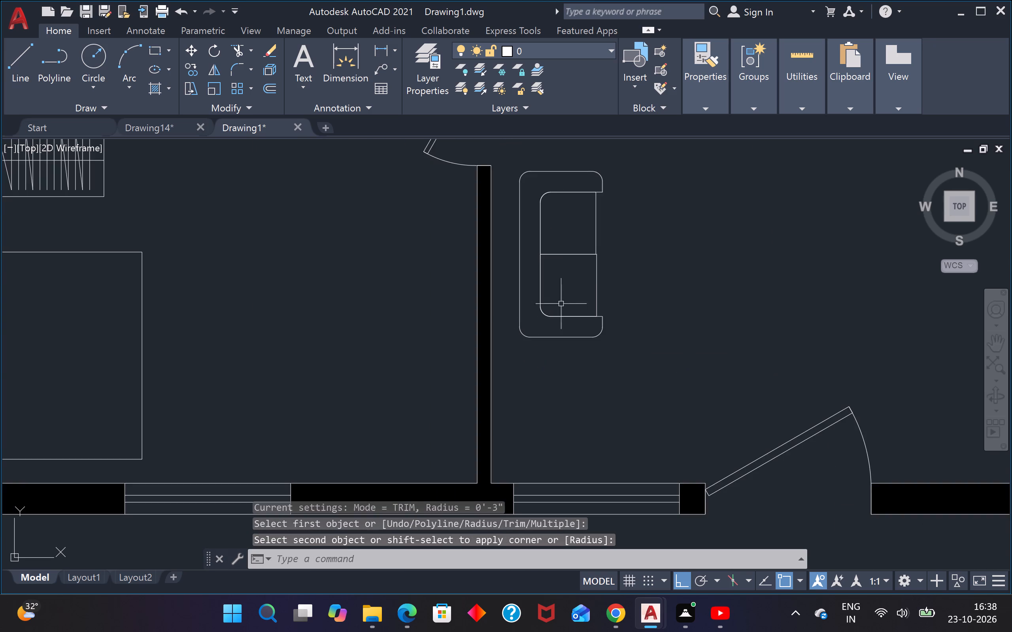
Fillet the southern seat's southeast corner and the northern seat's northeast corner with a 3" radius.
{"action": "scroll", "coordinate": [570, 277], "scroll_direction": "up", "scroll_amount": 2}
{"action": "key", "text": "space"}
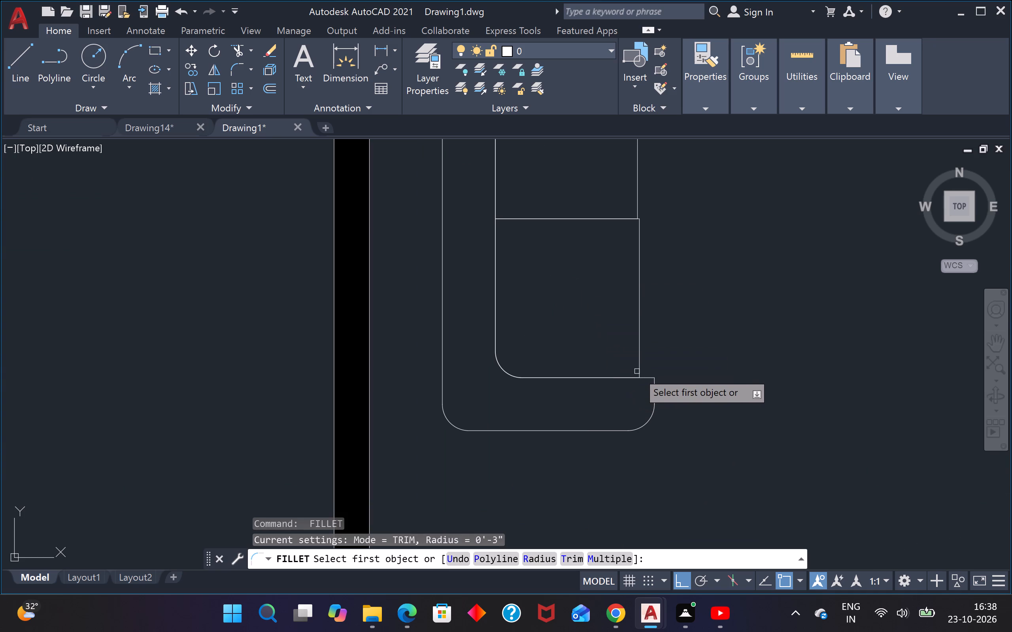
{"action": "left_click", "coordinate": [632, 378]}
{"action": "left_click", "coordinate": [637, 363]}
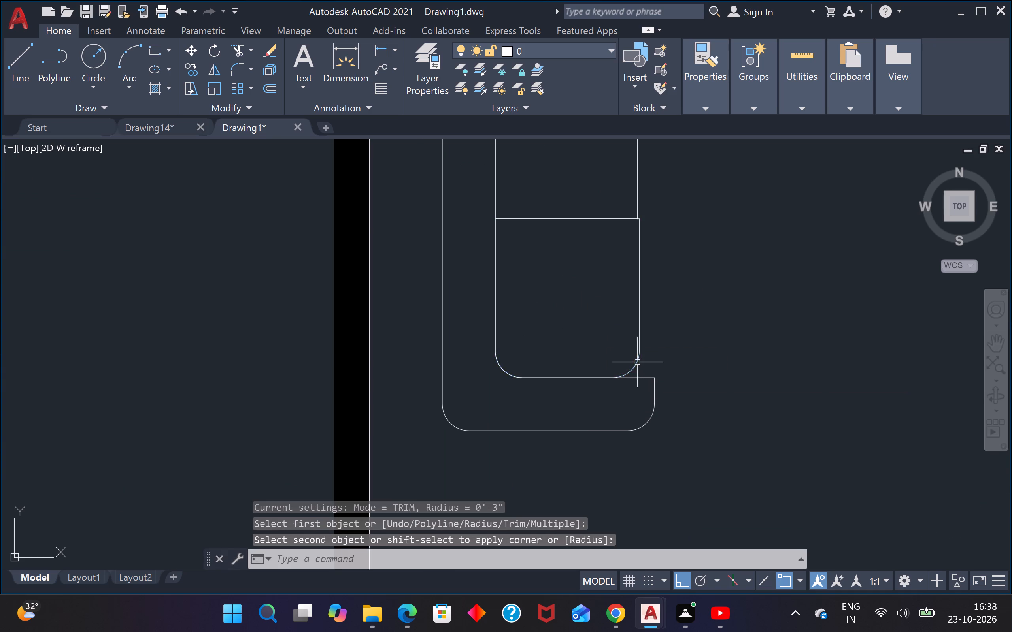
{"action": "scroll", "coordinate": [638, 324], "scroll_direction": "down", "scroll_amount": 3}
{"action": "scroll", "coordinate": [631, 265], "scroll_direction": "up", "scroll_amount": 3}
{"action": "key", "text": "space"}
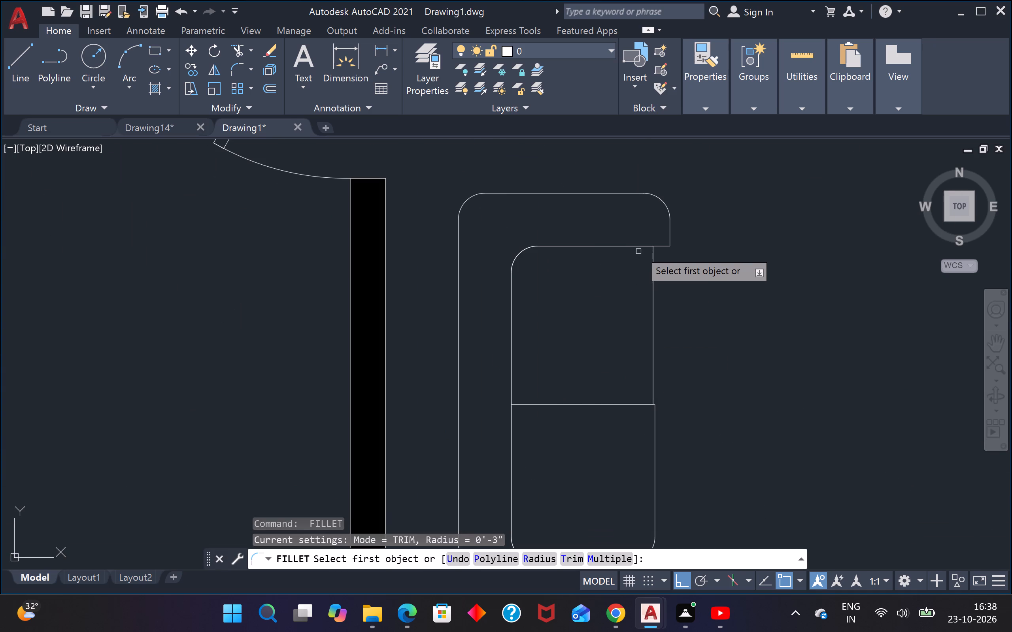
{"action": "left_click", "coordinate": [640, 246]}
{"action": "left_click", "coordinate": [654, 265]}
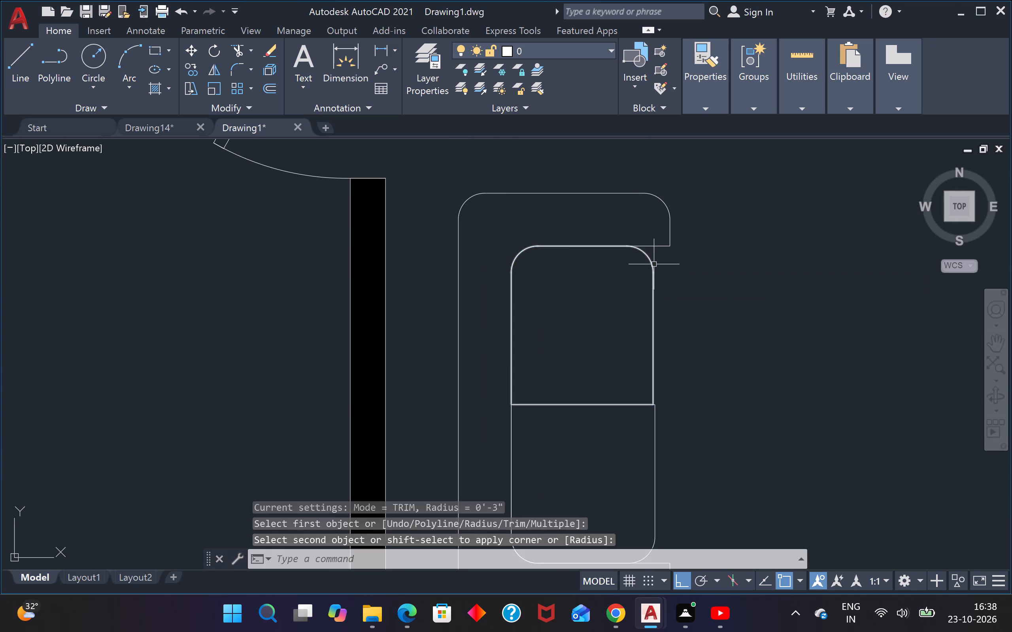
Fillet the eastern corners of both sofa seats where they meet at the dividing line with a 3" radius.
{"action": "scroll", "coordinate": [653, 265], "scroll_direction": "down", "scroll_amount": 4}
{"action": "scroll", "coordinate": [655, 314], "scroll_direction": "up", "scroll_amount": 3}
{"action": "key", "text": "space"}
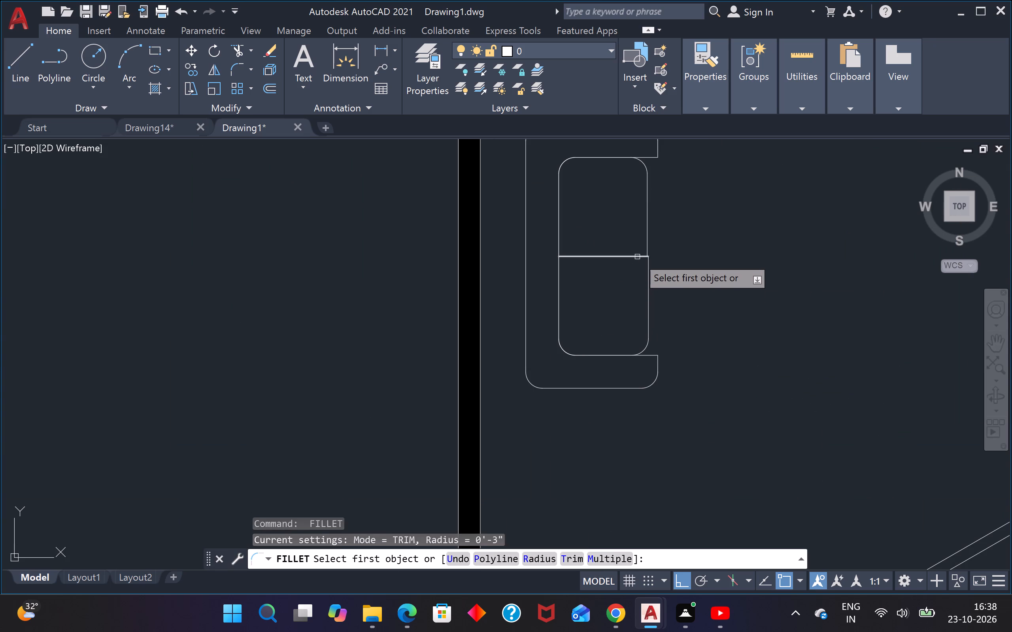
{"action": "left_click", "coordinate": [637, 257]}
{"action": "left_click", "coordinate": [650, 271]}
{"action": "key", "text": "space"}
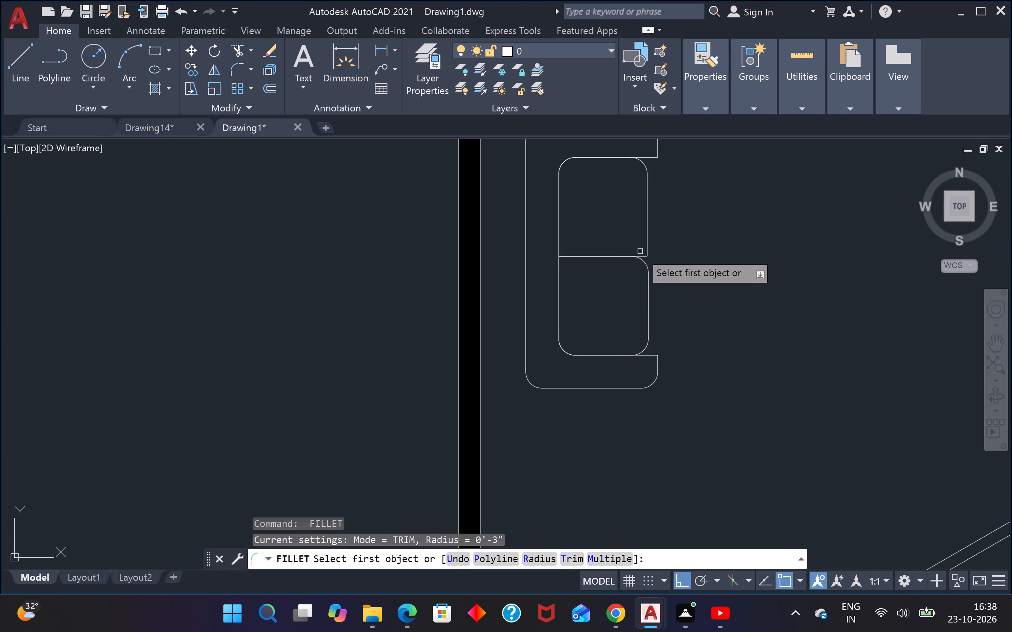
{"action": "scroll", "coordinate": [640, 255], "scroll_direction": "up", "scroll_amount": 3}
{"action": "left_click", "coordinate": [649, 260]}
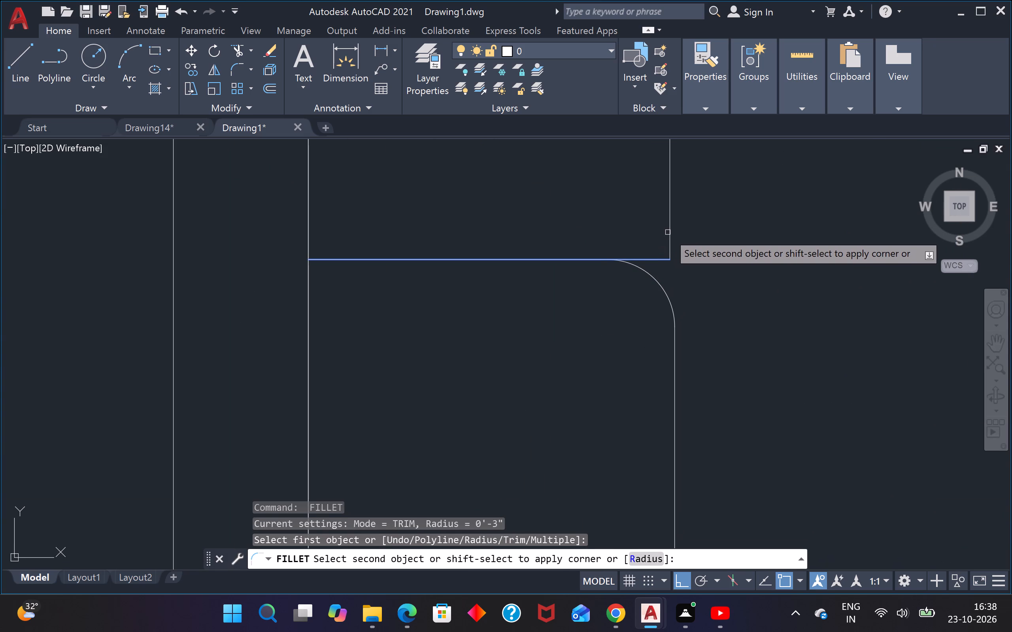
{"action": "left_click", "coordinate": [668, 232]}
{"action": "scroll", "coordinate": [666, 228], "scroll_direction": "down", "scroll_amount": 6}
{"action": "scroll", "coordinate": [680, 205], "scroll_direction": "up", "scroll_amount": 2}
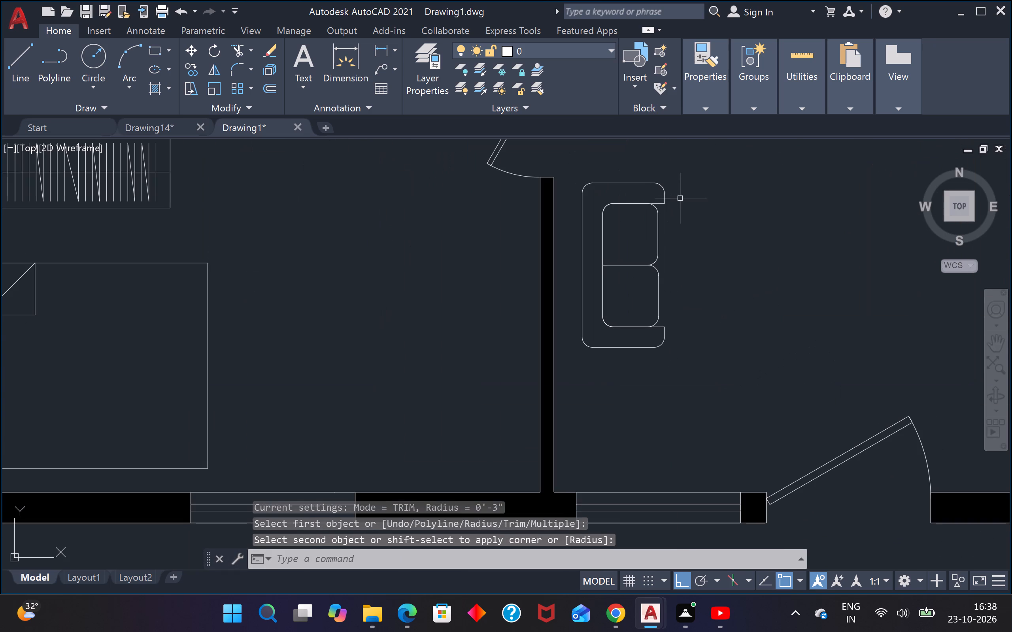
Move the whole two-seat sofa freely southwest, closer to the living area's west wall, with Ortho off.
{"action": "key", "text": "Escape"}
{"action": "key", "text": "Escape"}
{"action": "left_click_drag", "start_coordinate": [675, 171], "coordinate": [674, 179]}
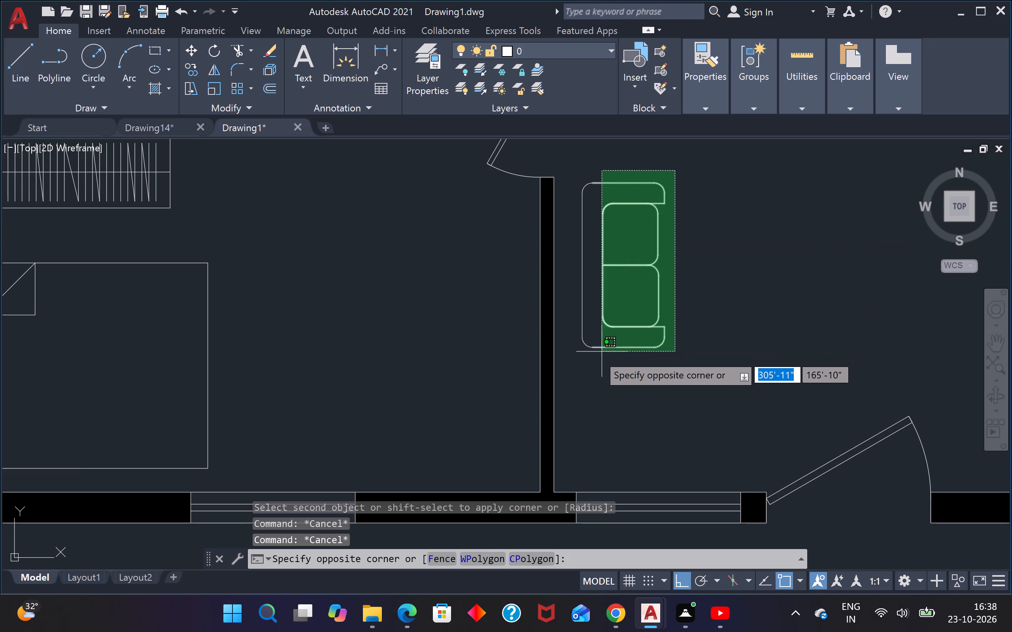
{"action": "left_click", "coordinate": [579, 360]}
{"action": "type", "text": "m"}
{"action": "key", "text": "space"}
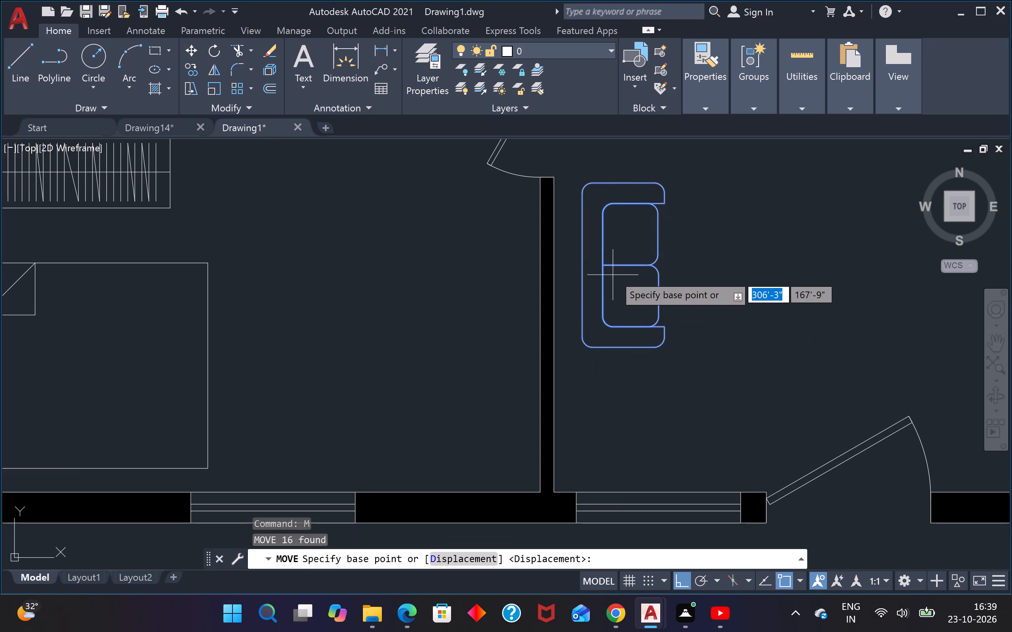
{"action": "left_click", "coordinate": [636, 239]}
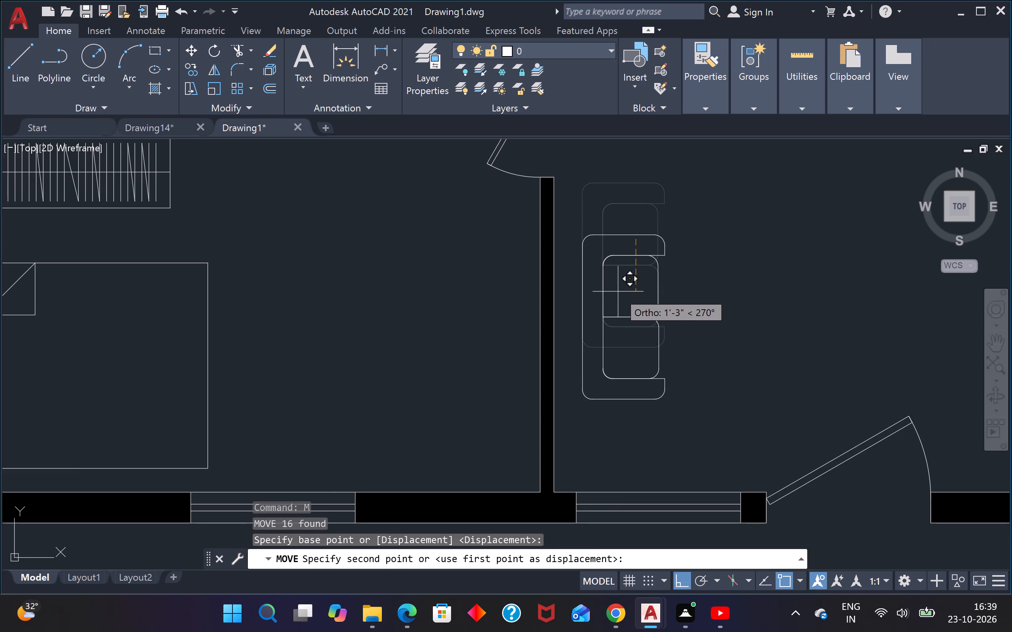
{"action": "key", "text": "F8"}
{"action": "left_click", "coordinate": [618, 297]}
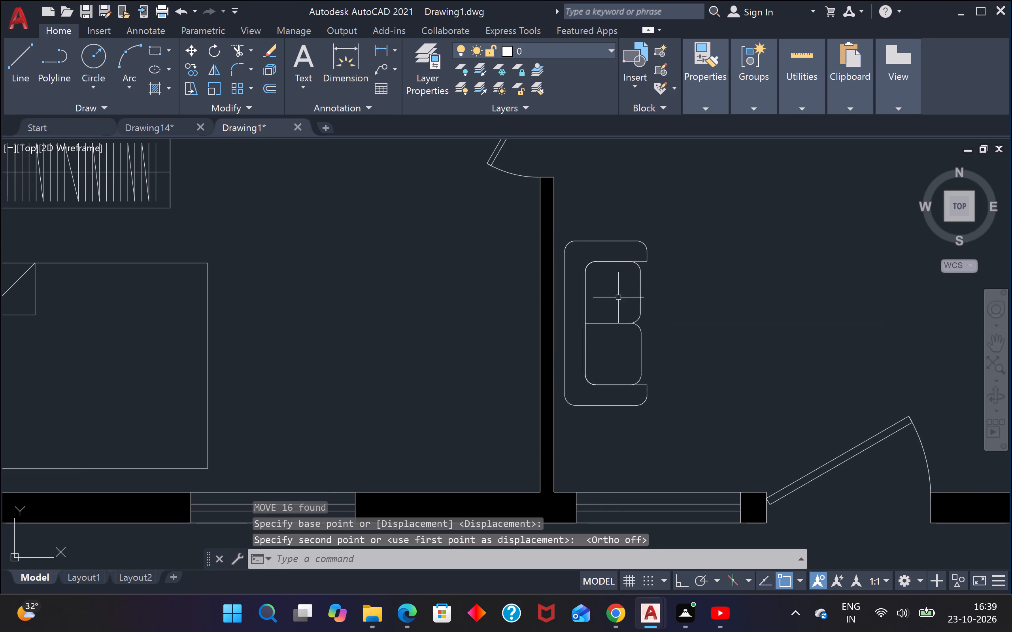
{"action": "scroll", "coordinate": [623, 293], "scroll_direction": "down", "scroll_amount": 3}
{"action": "scroll", "coordinate": [639, 308], "scroll_direction": "up", "scroll_amount": 1}
{"action": "key", "text": "Escape"}
{"action": "key", "text": "Escape"}
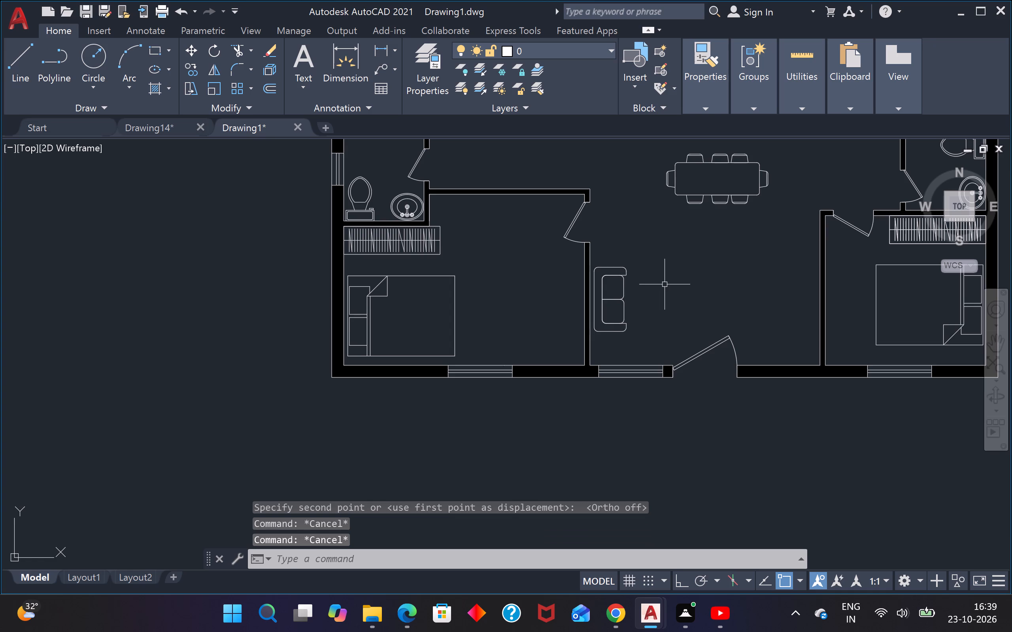
Draw a small freehand coffee table rectangle just east of the two-seat sofa.
{"action": "key", "text": "Escape"}
{"action": "key", "text": "Escape"}
{"action": "type", "text": "rec"}
{"action": "key", "text": "space"}
{"action": "scroll", "coordinate": [633, 303], "scroll_direction": "up", "scroll_amount": 3}
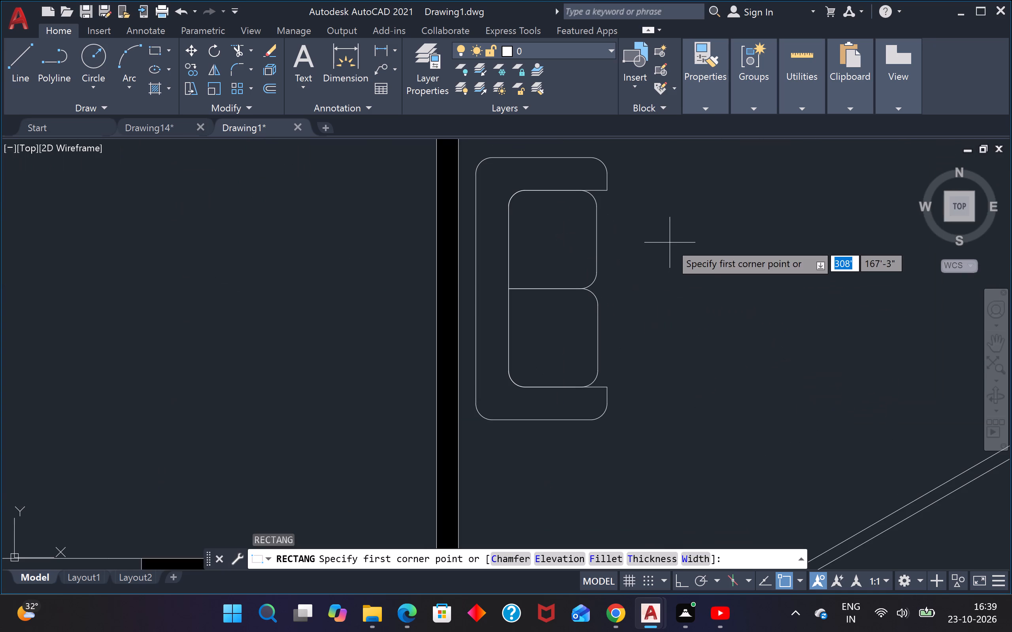
{"action": "left_click", "coordinate": [670, 243]}
{"action": "left_click", "coordinate": [736, 325]}
Draw a 1' by 1' nightstand rectangle north of the northwest bedroom's bed, starting from the bed's northwest corner.
{"action": "scroll", "coordinate": [737, 325], "scroll_direction": "down", "scroll_amount": 4}
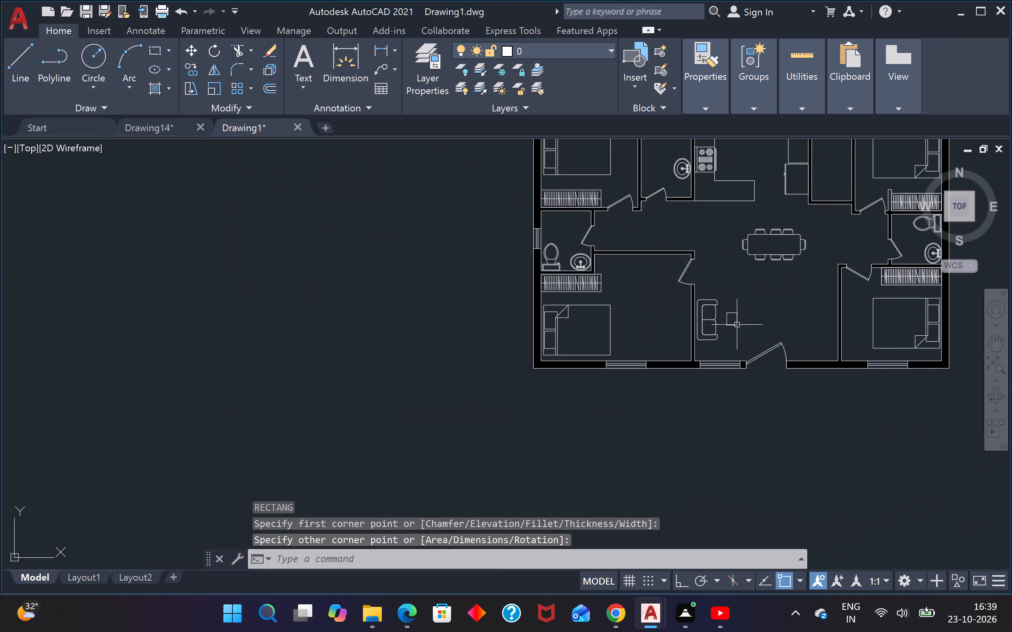
{"action": "scroll", "coordinate": [755, 292], "scroll_direction": "down", "scroll_amount": 3}
{"action": "middle_click_drag", "start_coordinate": [764, 295], "coordinate": [526, 363]}
{"action": "scroll", "coordinate": [533, 367], "scroll_direction": "up", "scroll_amount": 1}
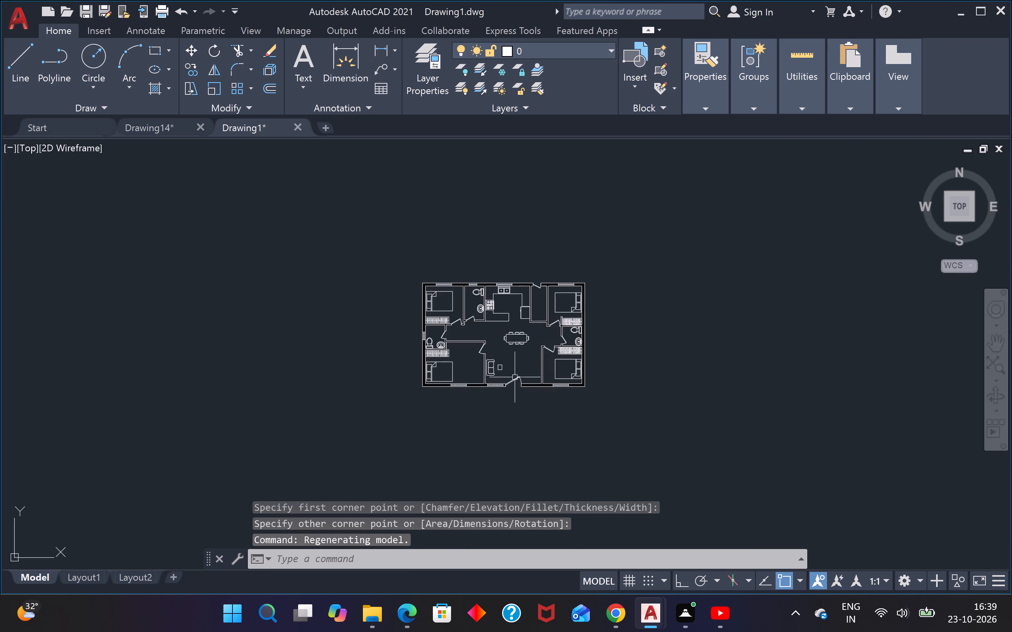
{"action": "middle_click_drag", "start_coordinate": [523, 359], "coordinate": [561, 406]}
{"action": "scroll", "coordinate": [561, 404], "scroll_direction": "up", "scroll_amount": 1}
{"action": "middle_click_drag", "start_coordinate": [567, 406], "coordinate": [554, 359]}
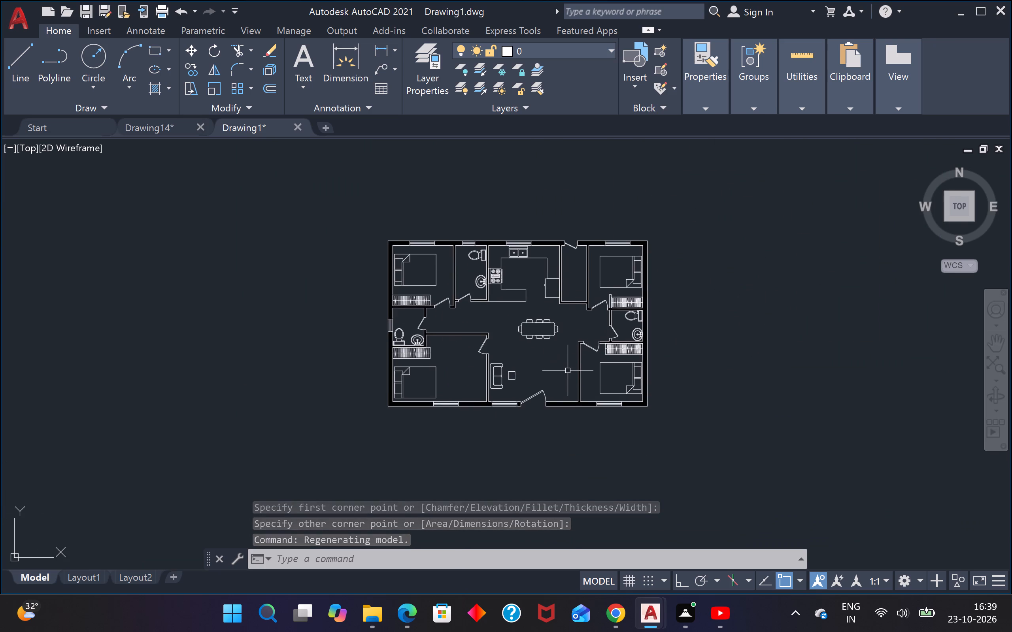
{"action": "scroll", "coordinate": [569, 372], "scroll_direction": "up", "scroll_amount": 1}
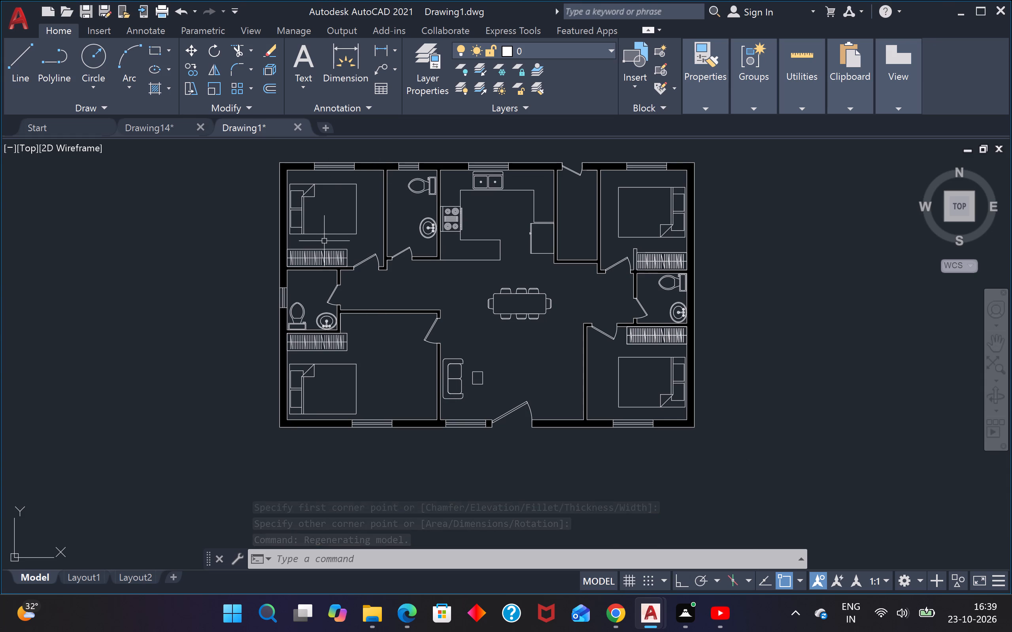
{"action": "scroll", "coordinate": [308, 183], "scroll_direction": "up", "scroll_amount": 2}
{"action": "key", "text": "r"}
{"action": "key", "text": "e"}
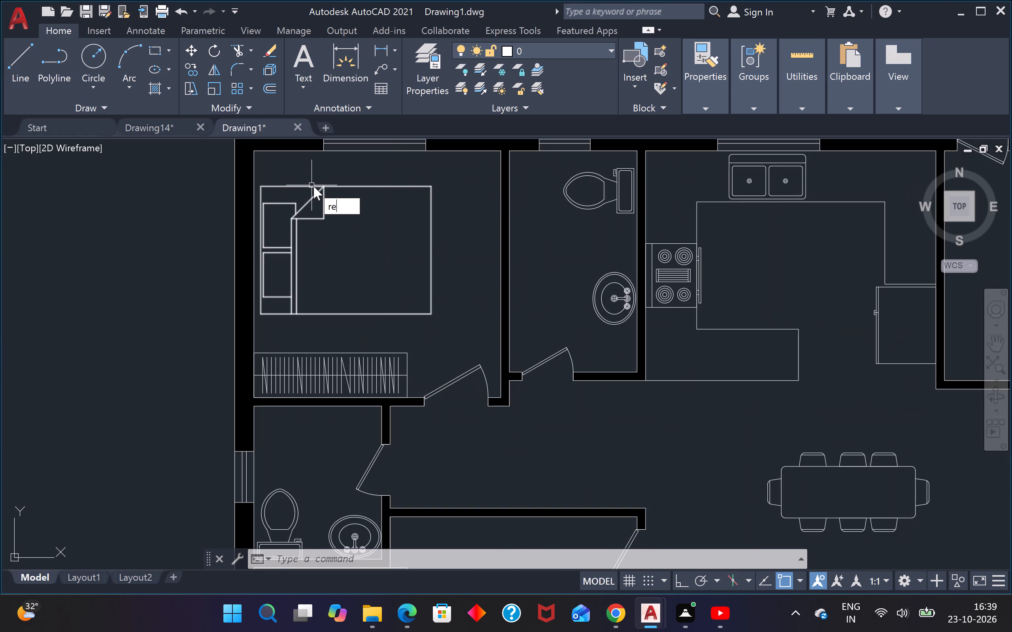
{"action": "type", "text": "c"}
{"action": "key", "text": "space"}
{"action": "scroll", "coordinate": [310, 177], "scroll_direction": "up", "scroll_amount": 1}
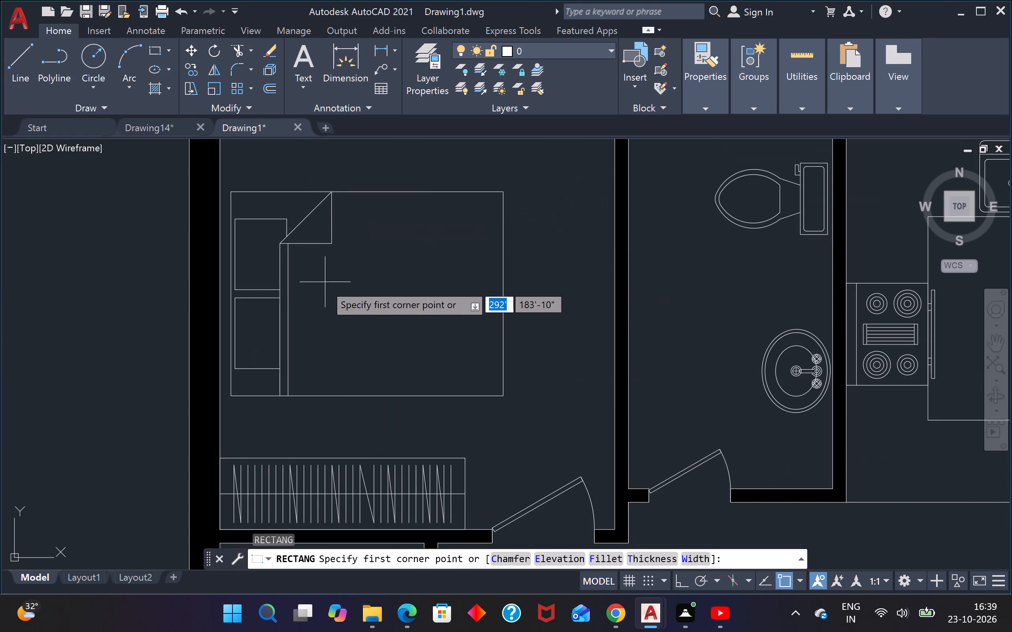
{"action": "middle_click_drag", "start_coordinate": [327, 273], "coordinate": [345, 453]}
{"action": "scroll", "coordinate": [261, 365], "scroll_direction": "up", "scroll_amount": 3}
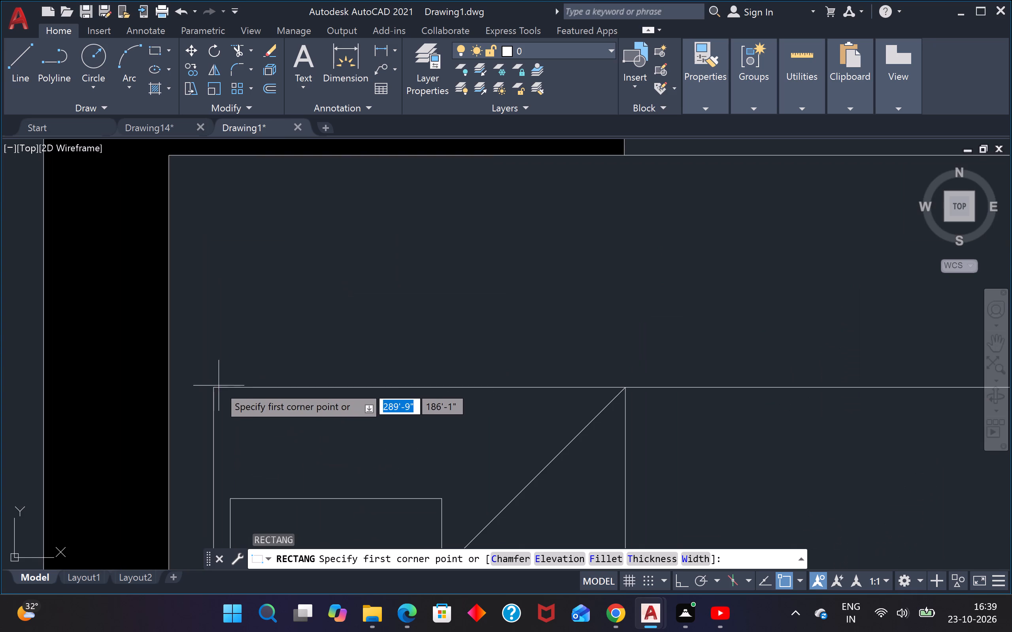
{"action": "left_click_drag", "start_coordinate": [218, 386], "coordinate": [225, 382]}
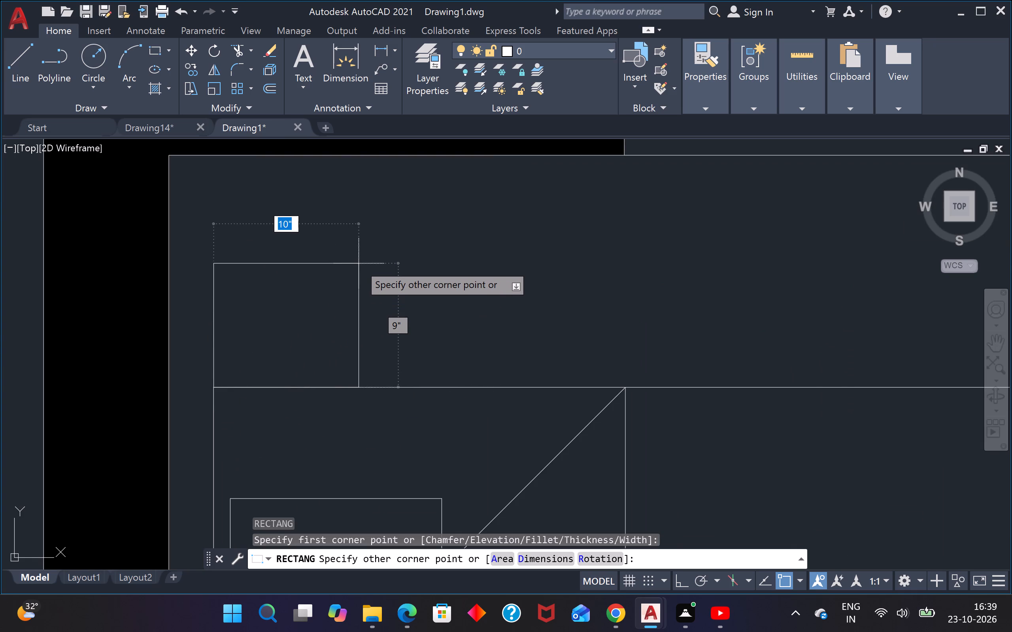
{"action": "type", "text": "1'"}
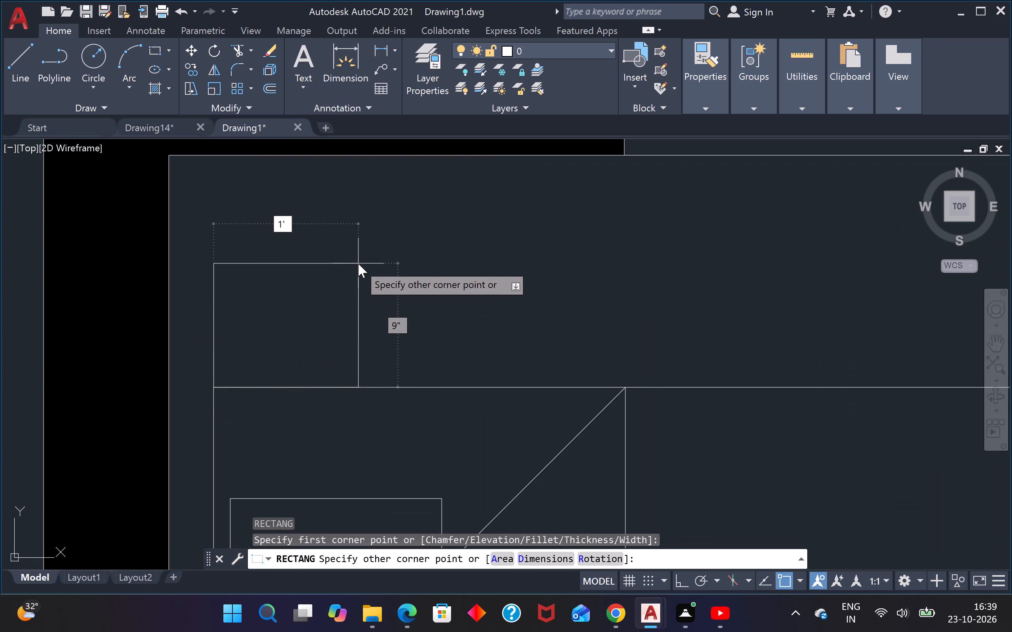
{"action": "key", "text": "Tab"}
{"action": "type", "text": "1'"}
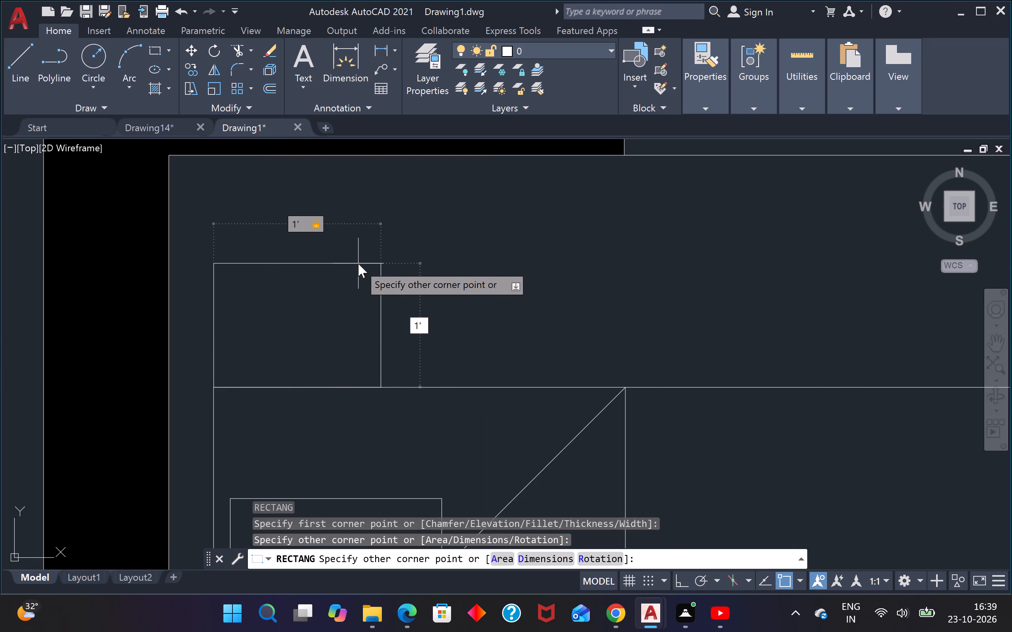
{"action": "key", "text": "Return"}
{"action": "key", "text": "Escape"}
{"action": "key", "text": "Escape"}
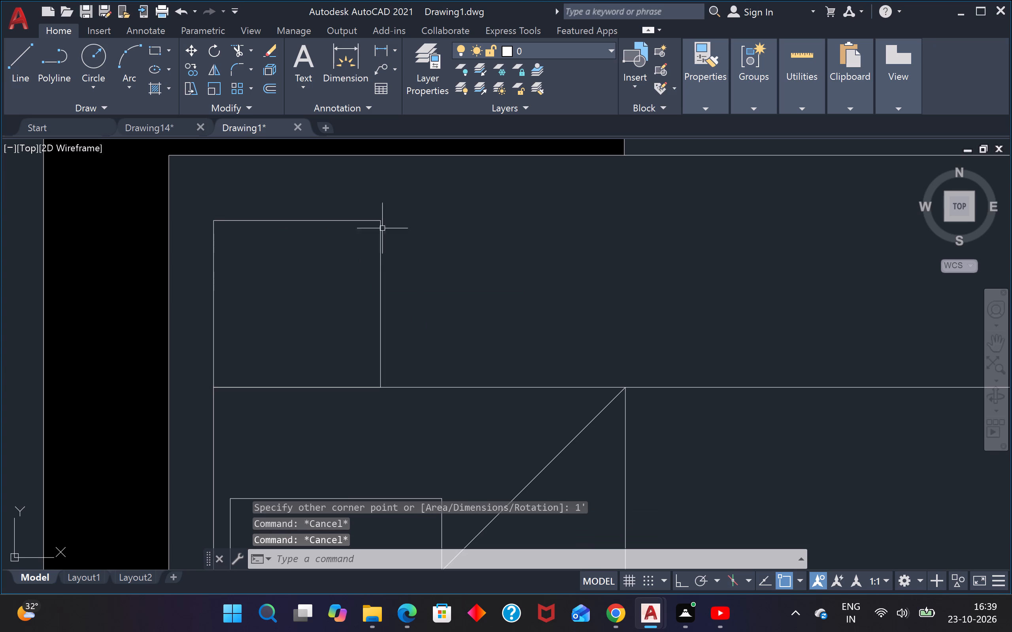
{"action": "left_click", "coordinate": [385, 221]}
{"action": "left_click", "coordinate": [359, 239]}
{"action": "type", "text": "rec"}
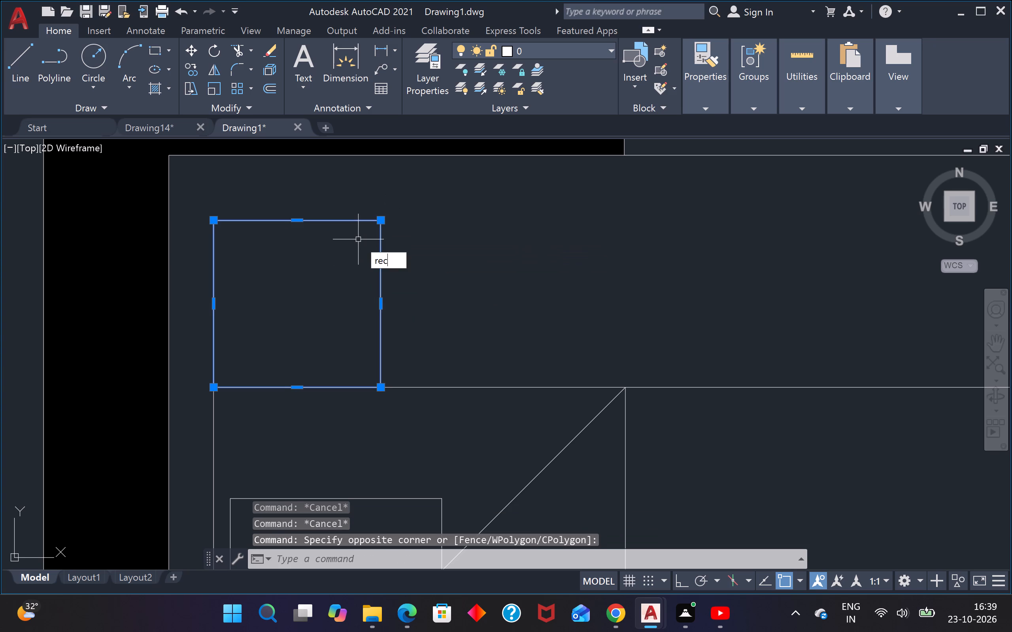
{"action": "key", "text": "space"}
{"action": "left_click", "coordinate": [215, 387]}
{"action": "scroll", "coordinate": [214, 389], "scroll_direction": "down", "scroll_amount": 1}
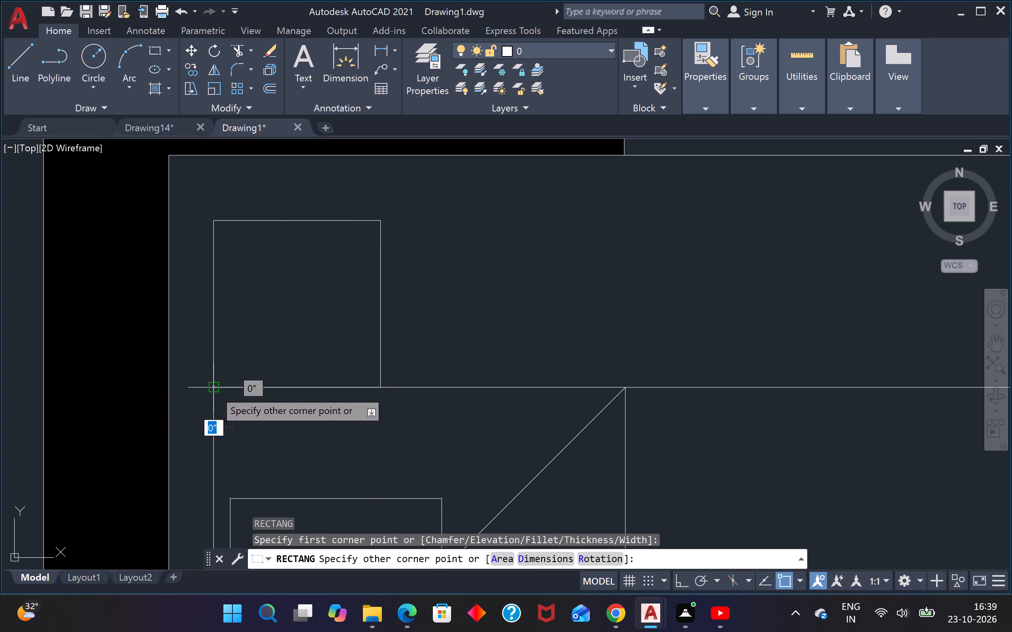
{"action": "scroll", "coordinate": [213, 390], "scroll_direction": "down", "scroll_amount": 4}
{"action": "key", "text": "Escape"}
Copy the nightstand from its northwest corner to the south side of the northwest bedroom's bed, against the headboard end.
{"action": "scroll", "coordinate": [223, 406], "scroll_direction": "up", "scroll_amount": 2}
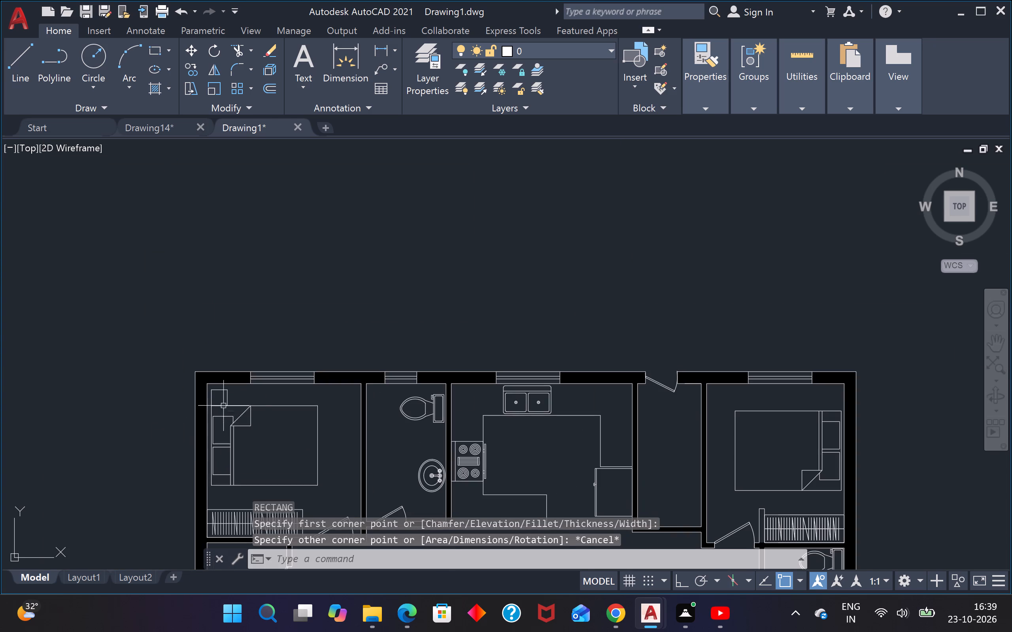
{"action": "left_click", "coordinate": [238, 363]}
{"action": "left_click", "coordinate": [215, 381]}
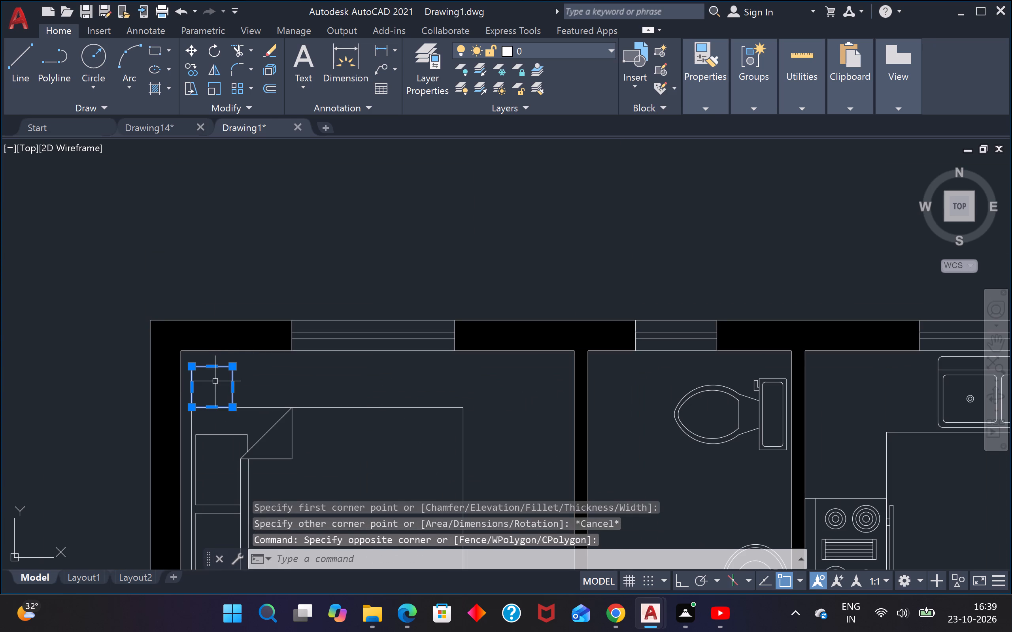
{"action": "key", "text": "c"}
{"action": "key", "text": "o"}
{"action": "key", "text": "Return"}
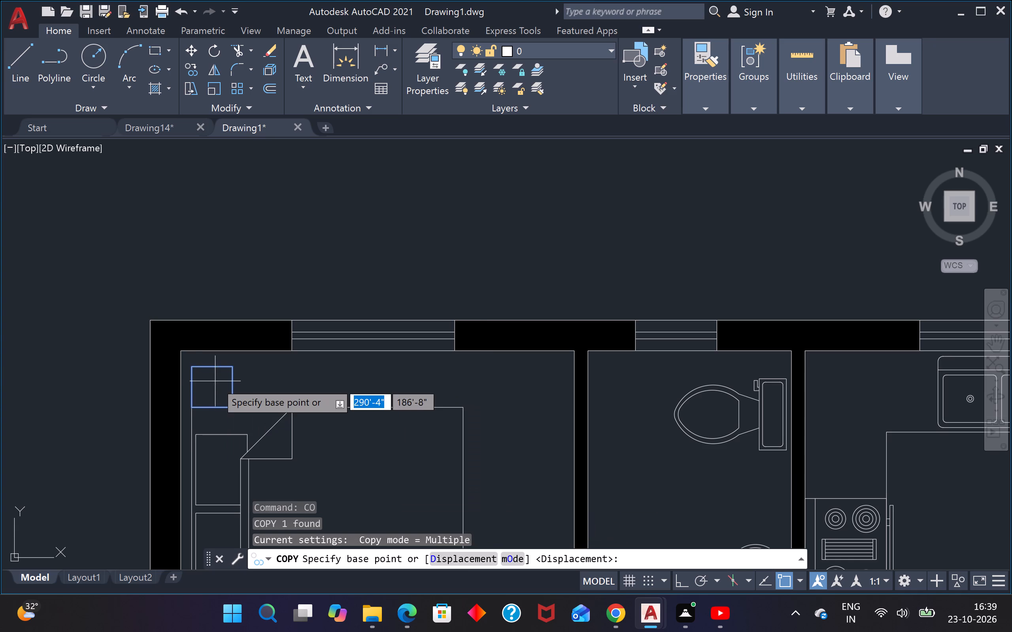
{"action": "left_click", "coordinate": [194, 368]}
{"action": "scroll", "coordinate": [204, 372], "scroll_direction": "down", "scroll_amount": 3}
{"action": "scroll", "coordinate": [188, 437], "scroll_direction": "up", "scroll_amount": 2}
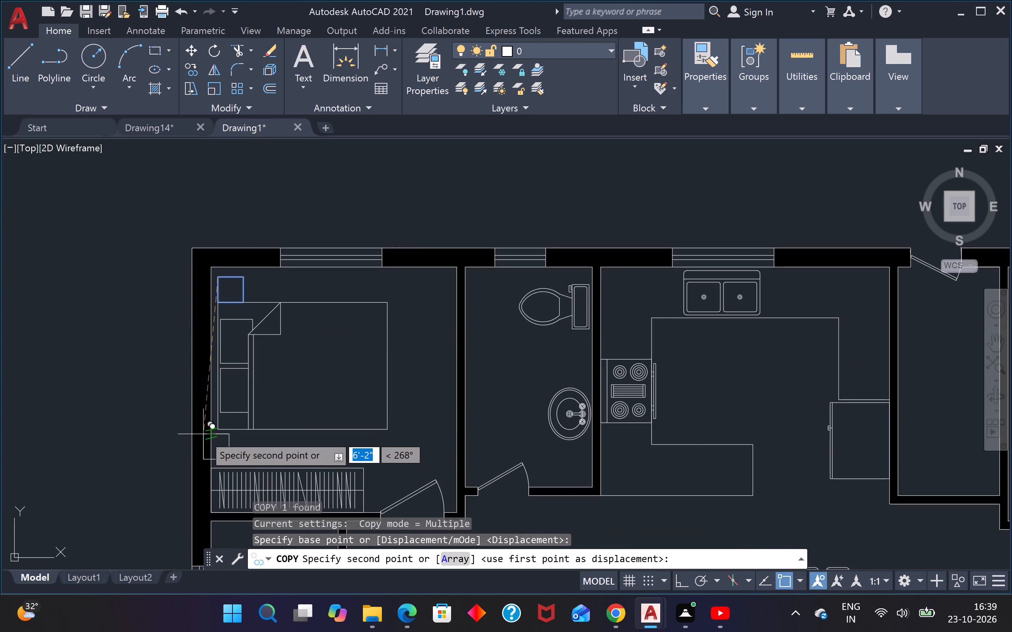
{"action": "scroll", "coordinate": [204, 434], "scroll_direction": "up", "scroll_amount": 2}
{"action": "left_click", "coordinate": [235, 427]}
Copy the nightstand to the north side of the northeast bedroom's bed, at the headboard end.
{"action": "scroll", "coordinate": [300, 441], "scroll_direction": "down", "scroll_amount": 3}
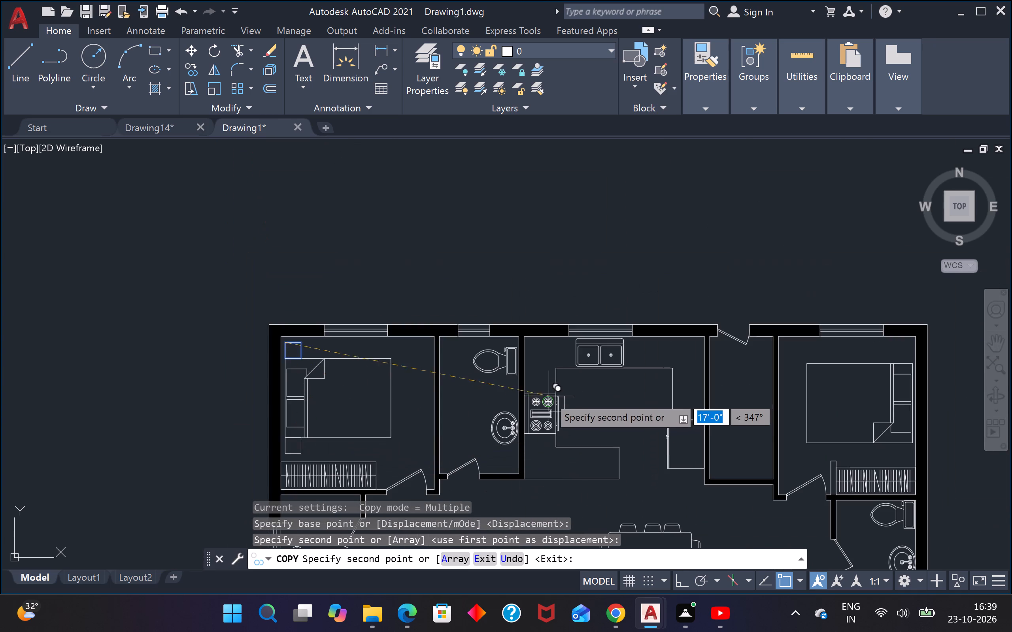
{"action": "scroll", "coordinate": [557, 392], "scroll_direction": "down", "scroll_amount": 3}
{"action": "scroll", "coordinate": [640, 403], "scroll_direction": "up", "scroll_amount": 3}
{"action": "scroll", "coordinate": [643, 314], "scroll_direction": "up", "scroll_amount": 1}
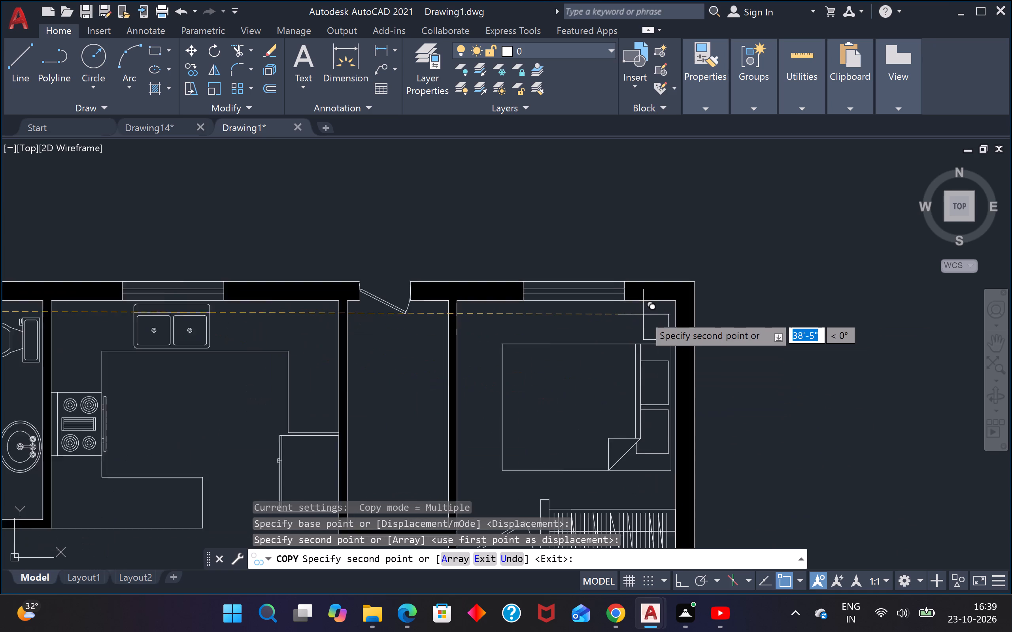
{"action": "scroll", "coordinate": [643, 314], "scroll_direction": "up", "scroll_amount": 1}
{"action": "left_click", "coordinate": [639, 312]}
Copy the nightstand to the south side of the northeast bedroom's bed, against its edge at the headboard end.
{"action": "scroll", "coordinate": [653, 373], "scroll_direction": "down", "scroll_amount": 2}
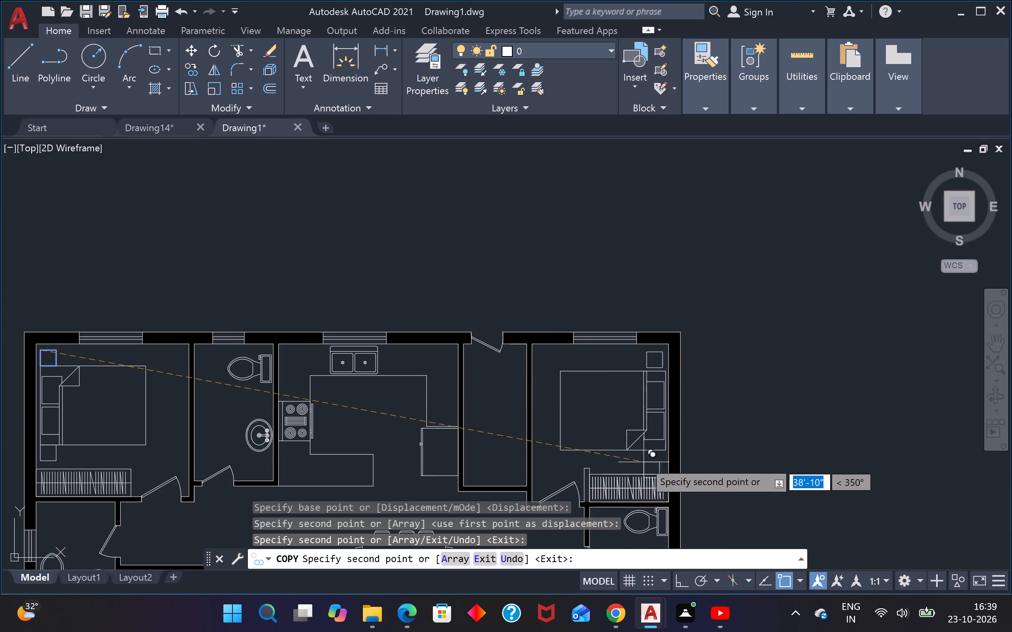
{"action": "scroll", "coordinate": [644, 459], "scroll_direction": "up", "scroll_amount": 3}
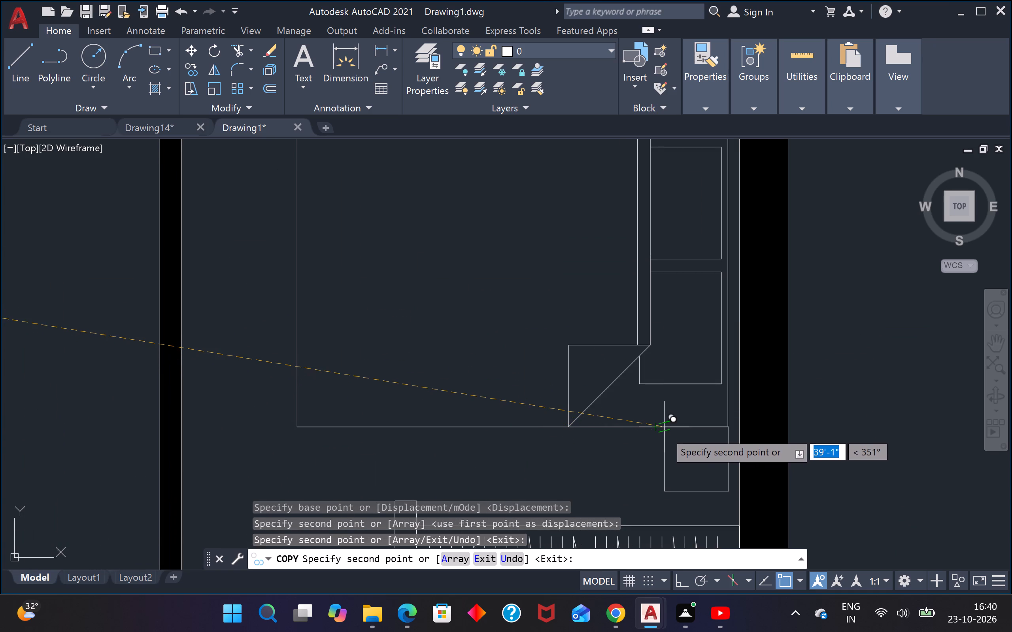
{"action": "left_click", "coordinate": [664, 431]}
Copy the nightstand to the north side of the southwest bedroom's bed, against its edge at the headboard end.
{"action": "scroll", "coordinate": [663, 434], "scroll_direction": "down", "scroll_amount": 5}
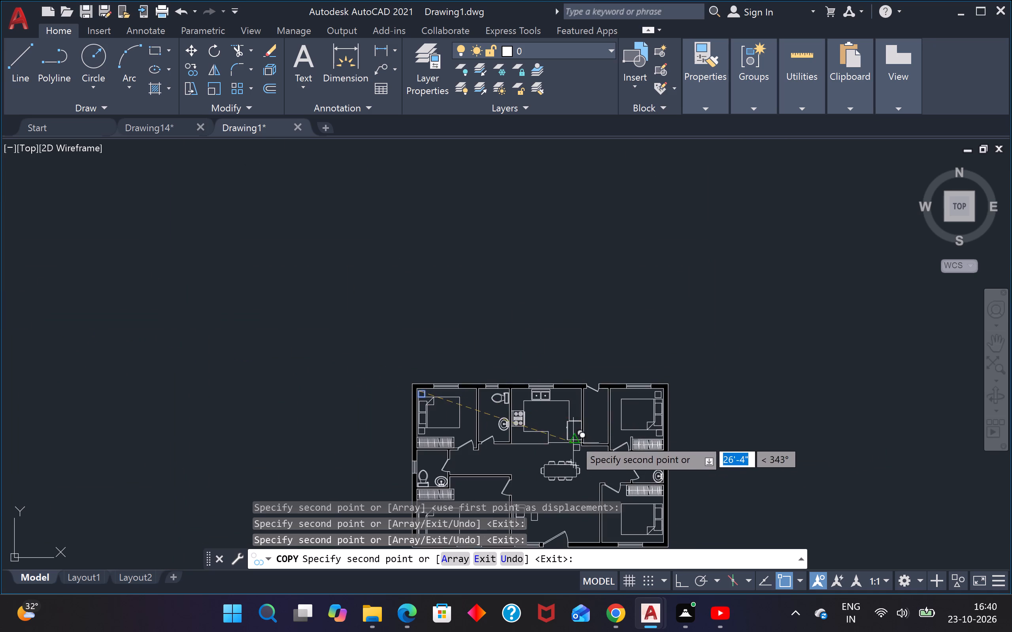
{"action": "scroll", "coordinate": [574, 437], "scroll_direction": "down", "scroll_amount": 1}
{"action": "middle_click_drag", "start_coordinate": [577, 433], "coordinate": [668, 247]}
{"action": "scroll", "coordinate": [567, 285], "scroll_direction": "up", "scroll_amount": 3}
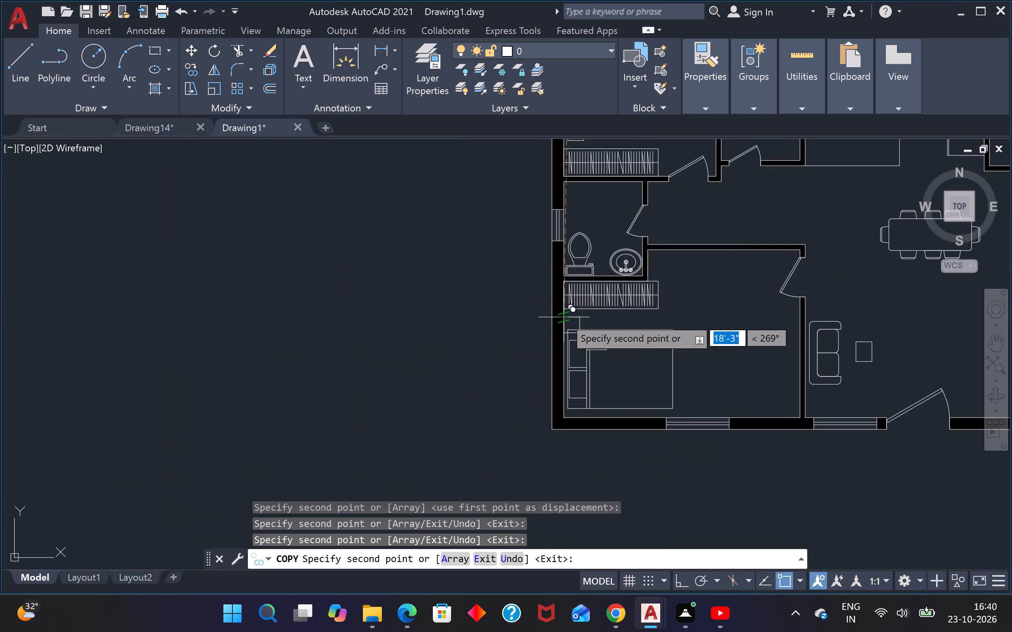
{"action": "scroll", "coordinate": [564, 317], "scroll_direction": "up", "scroll_amount": 3}
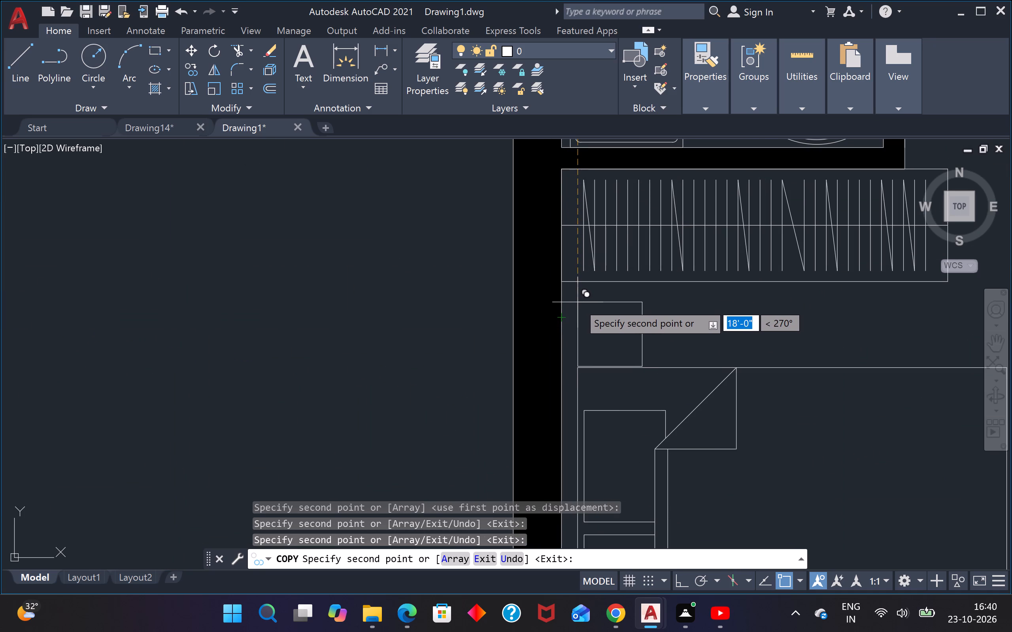
{"action": "left_click", "coordinate": [578, 302]}
Copy the nightstand to the south side of the southeast bedroom's bed at the headboard end, and finish copying.
{"action": "scroll", "coordinate": [598, 310], "scroll_direction": "down", "scroll_amount": 3}
{"action": "scroll", "coordinate": [721, 332], "scroll_direction": "down", "scroll_amount": 2}
{"action": "scroll", "coordinate": [917, 367], "scroll_direction": "up", "scroll_amount": 1}
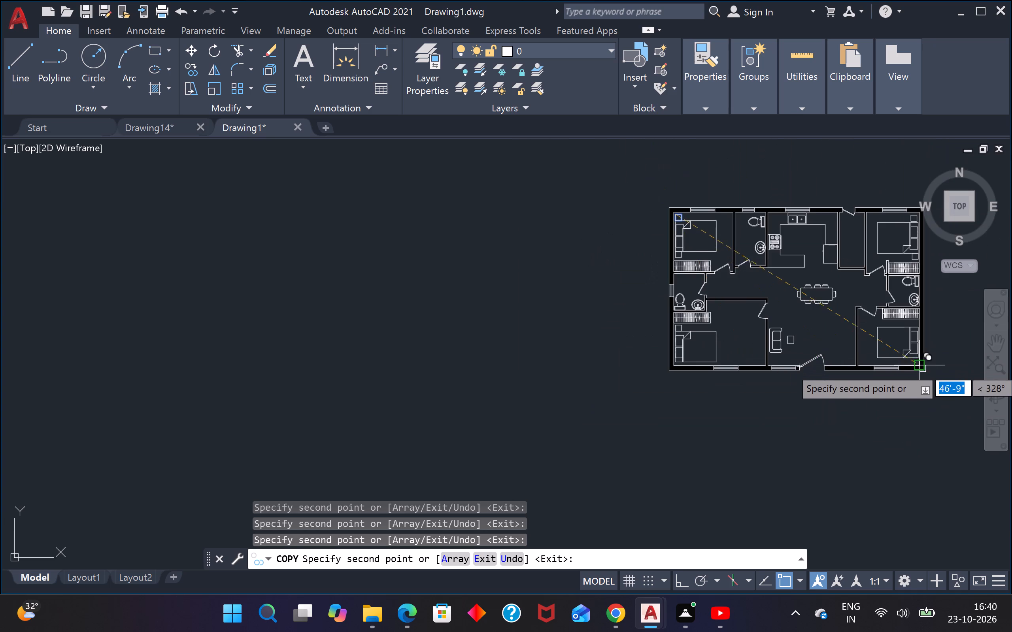
{"action": "scroll", "coordinate": [917, 367], "scroll_direction": "up", "scroll_amount": 2}
{"action": "scroll", "coordinate": [899, 340], "scroll_direction": "up", "scroll_amount": 3}
{"action": "middle_click_drag", "start_coordinate": [878, 320], "coordinate": [749, 327]}
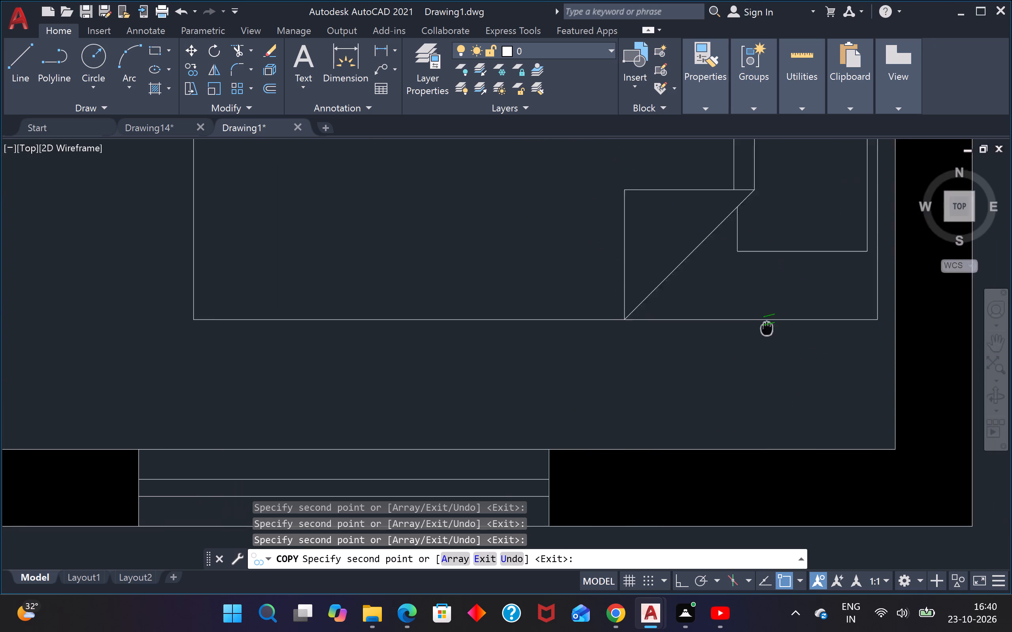
{"action": "middle_click_drag", "start_coordinate": [749, 327], "coordinate": [612, 324]}
{"action": "scroll", "coordinate": [631, 329], "scroll_direction": "up", "scroll_amount": 1}
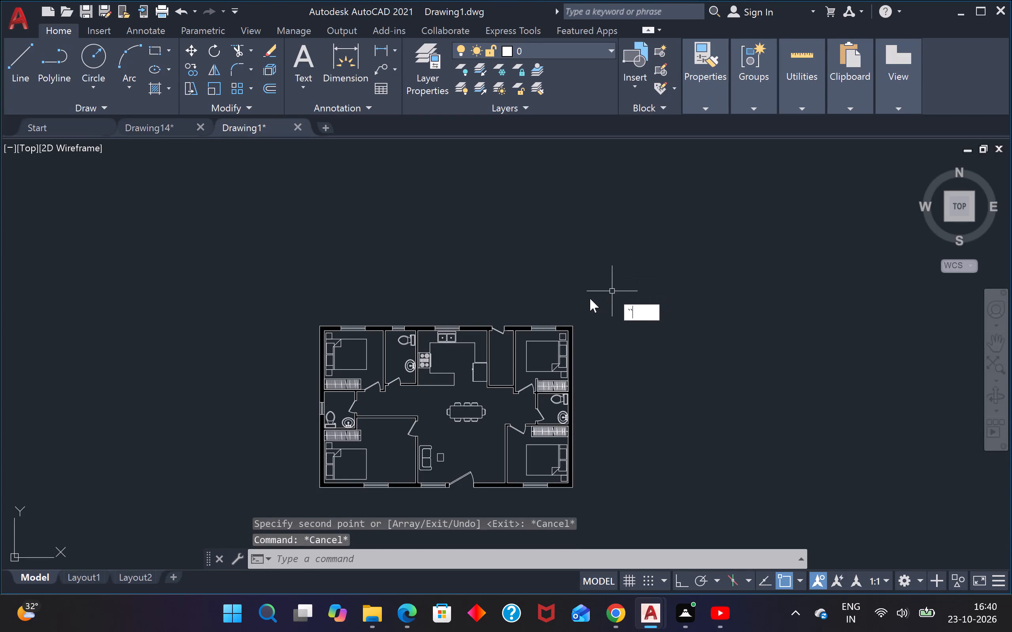
{"action": "key", "text": "Escape"}
{"action": "key", "text": "Escape"}
Open the northwest bedroom's Bed - Queen block in the Block Editor.
{"action": "scroll", "coordinate": [462, 332], "scroll_direction": "up", "scroll_amount": 2}
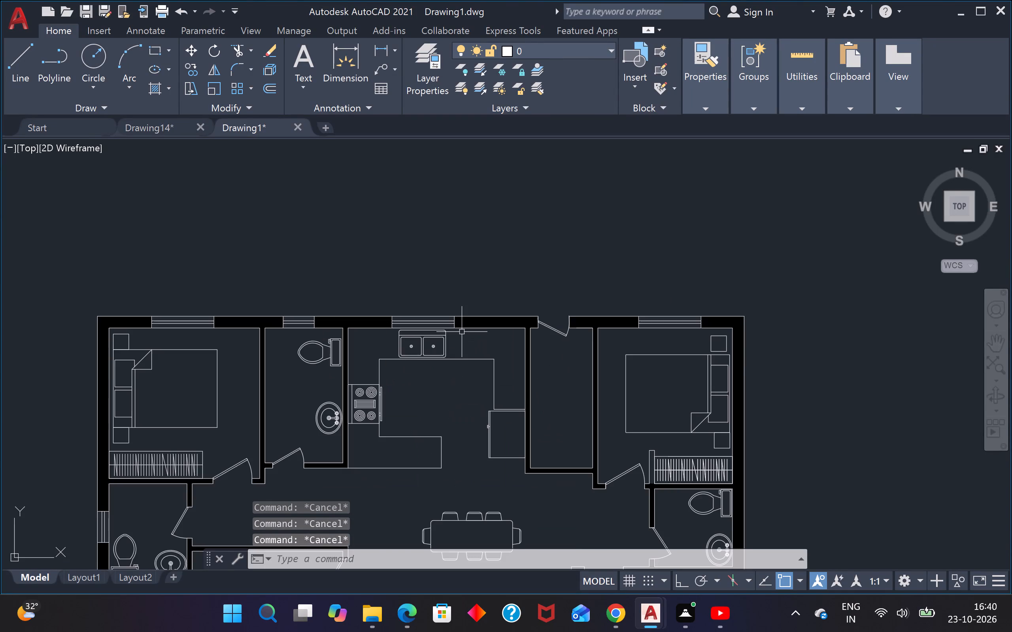
{"action": "scroll", "coordinate": [465, 332], "scroll_direction": "up", "scroll_amount": 1}
{"action": "scroll", "coordinate": [559, 326], "scroll_direction": "down", "scroll_amount": 3}
{"action": "scroll", "coordinate": [526, 405], "scroll_direction": "up", "scroll_amount": 2}
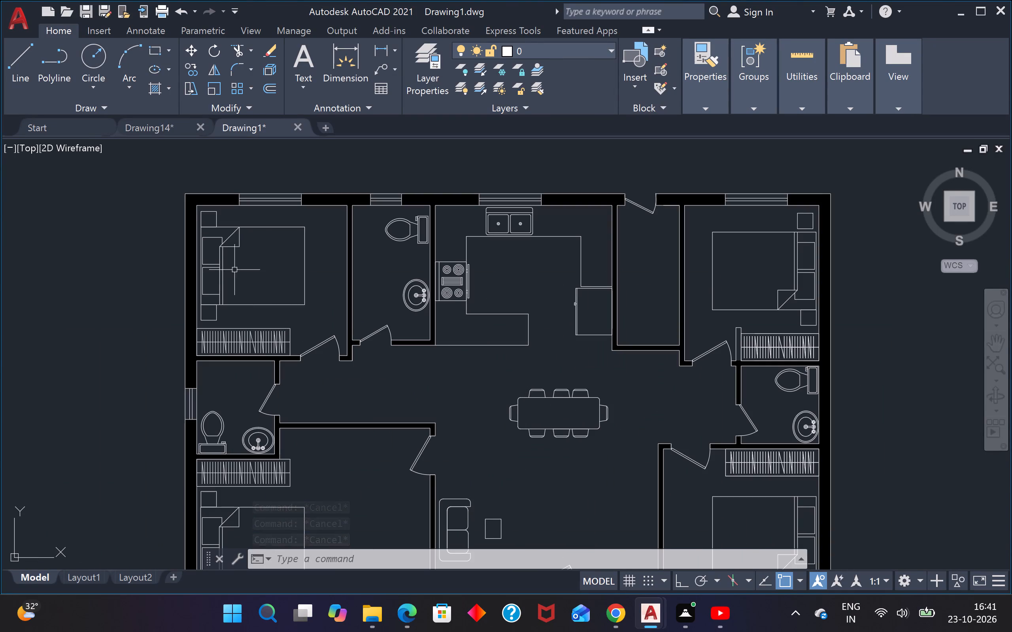
{"action": "double_click", "coordinate": [211, 267]}
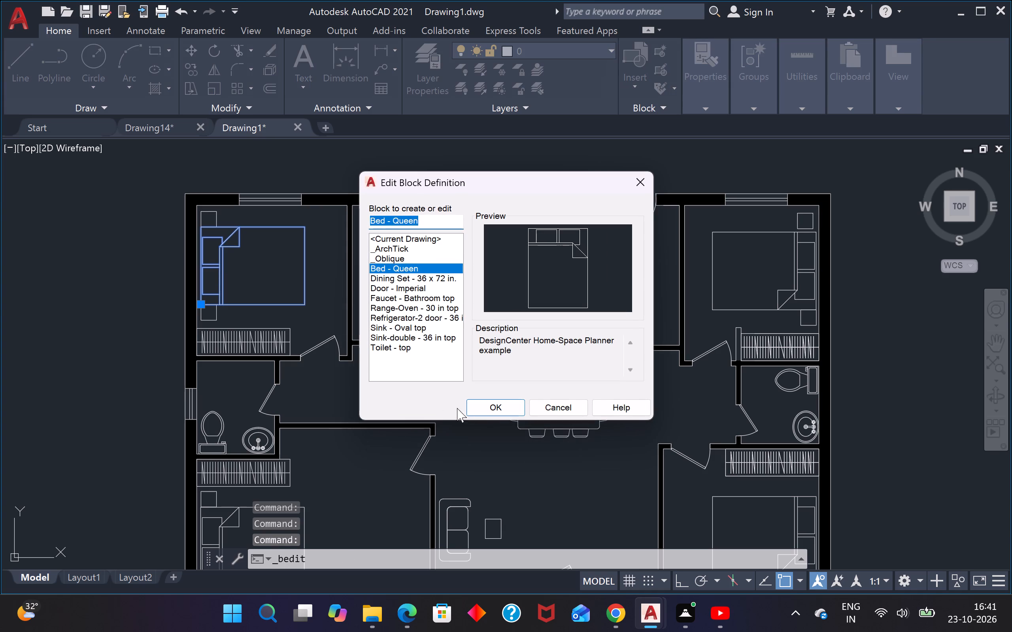
{"action": "left_click", "coordinate": [487, 407]}
Fillet all four outer corners of the bed outline with the 3" radius.
{"action": "key", "text": "f"}
{"action": "key", "text": "space"}
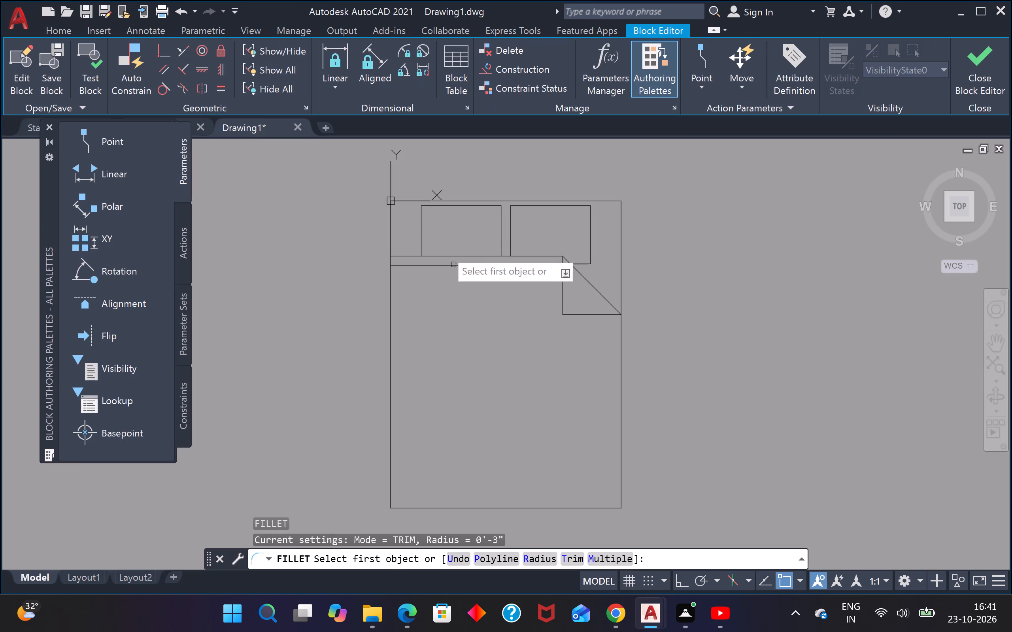
{"action": "left_click", "coordinate": [410, 203]}
{"action": "left_click", "coordinate": [389, 220]}
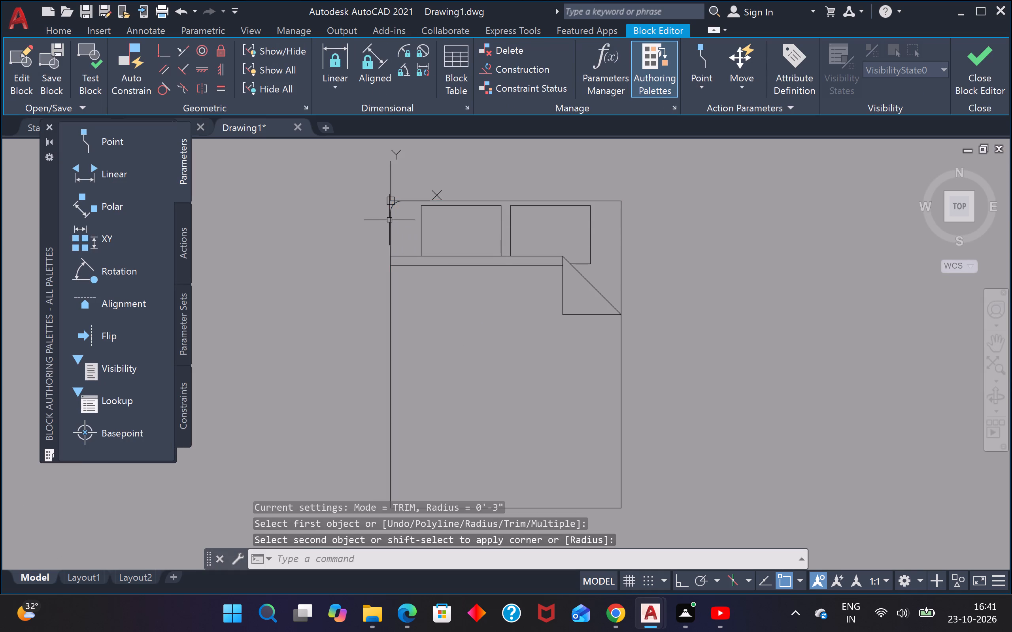
{"action": "key", "text": "space"}
{"action": "scroll", "coordinate": [417, 301], "scroll_direction": "down", "scroll_amount": 2}
{"action": "scroll", "coordinate": [417, 382], "scroll_direction": "up", "scroll_amount": 2}
{"action": "left_click", "coordinate": [390, 365]}
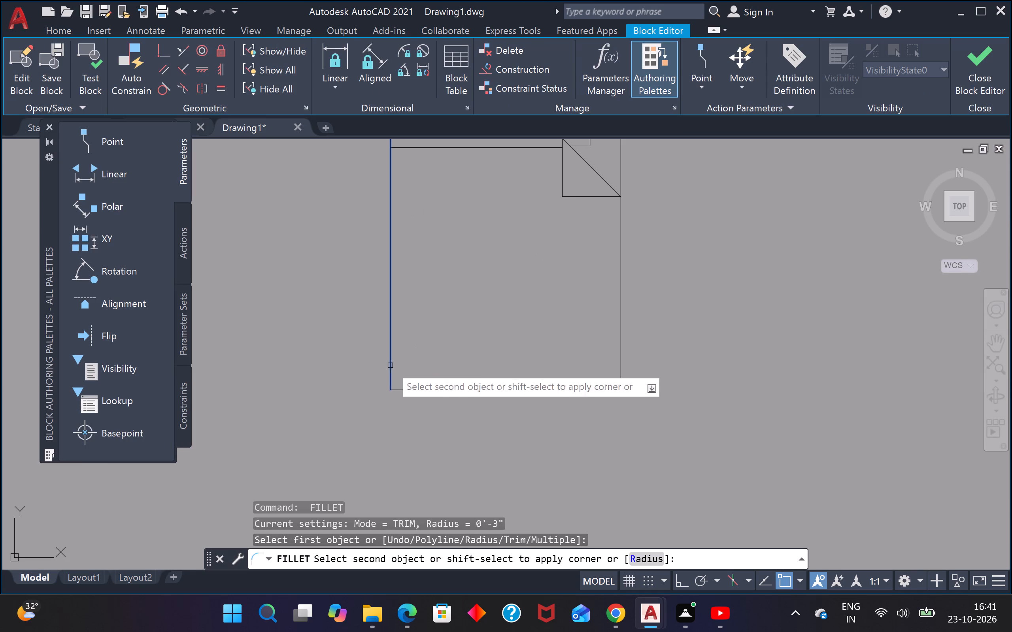
{"action": "left_click", "coordinate": [429, 391]}
{"action": "key", "text": "space"}
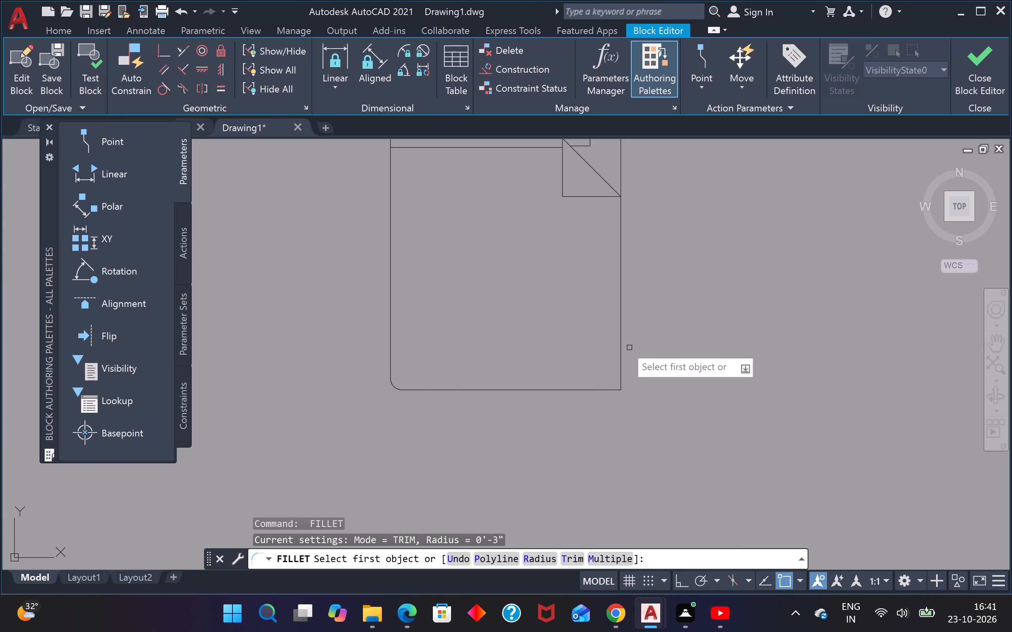
{"action": "left_click", "coordinate": [622, 344]}
{"action": "left_click", "coordinate": [586, 389]}
{"action": "scroll", "coordinate": [588, 355], "scroll_direction": "down", "scroll_amount": 3}
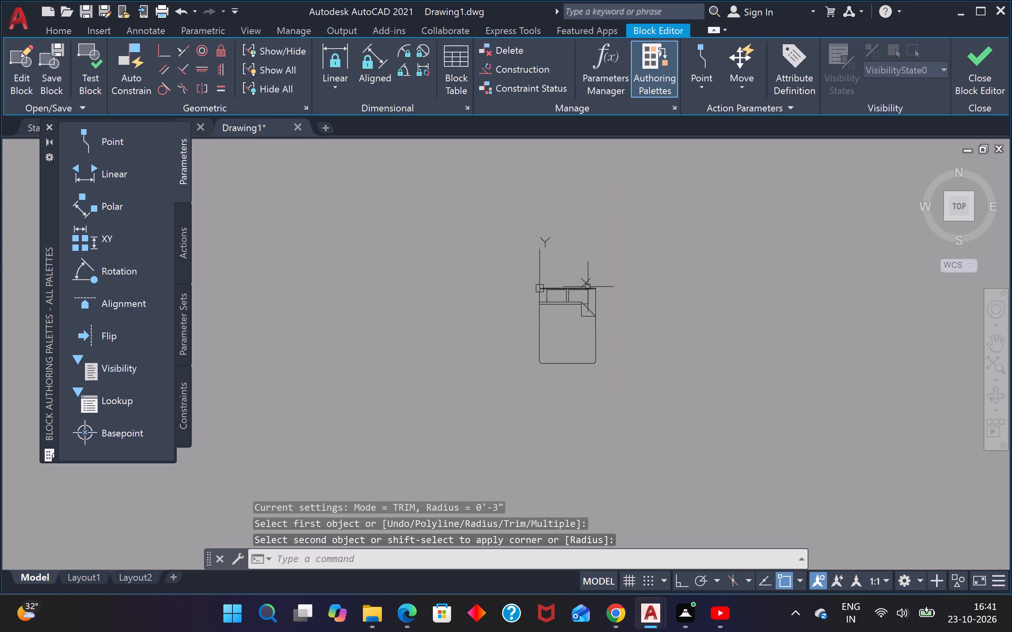
{"action": "scroll", "coordinate": [588, 286], "scroll_direction": "up", "scroll_amount": 3}
{"action": "key", "text": "space"}
{"action": "left_click_drag", "start_coordinate": [599, 293], "coordinate": [602, 293]}
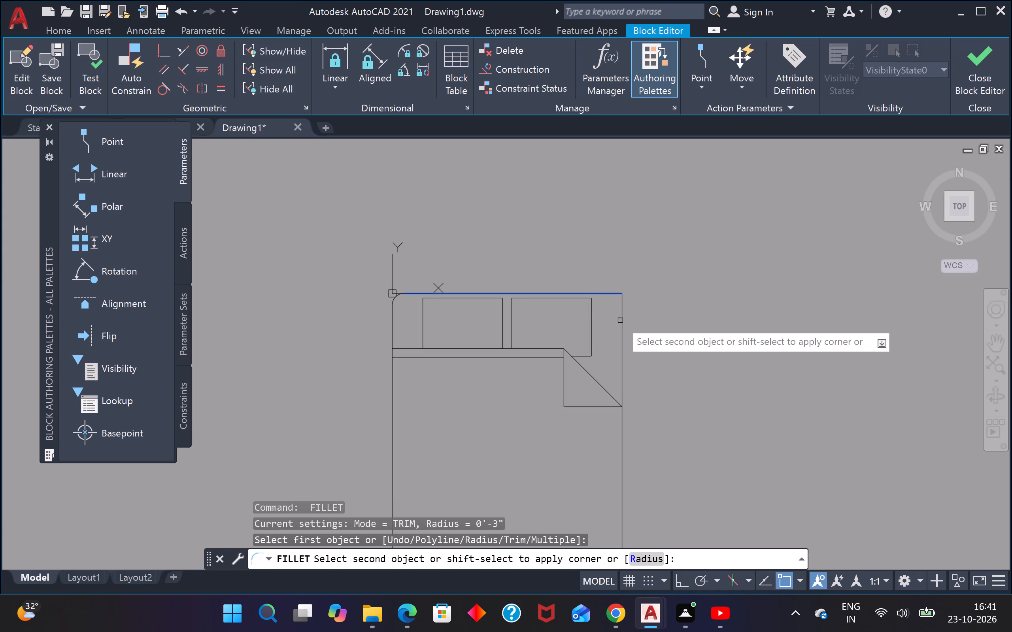
{"action": "left_click", "coordinate": [621, 320]}
Fillet the square corner of the bed's folded blanket flap with the 3" radius.
{"action": "key", "text": "space"}
{"action": "left_click", "coordinate": [565, 391]}
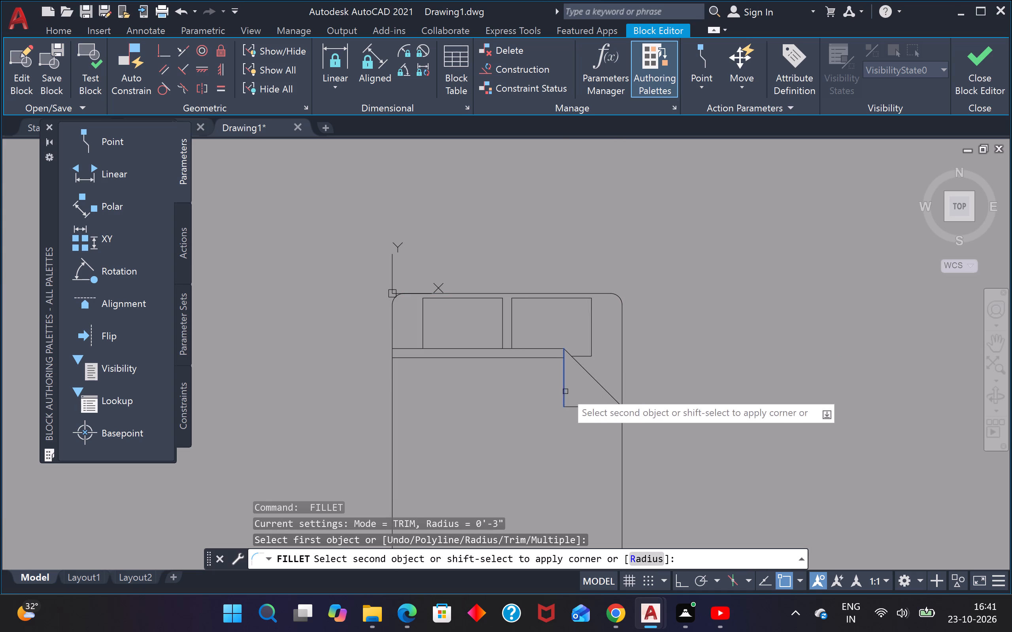
{"action": "left_click", "coordinate": [582, 406]}
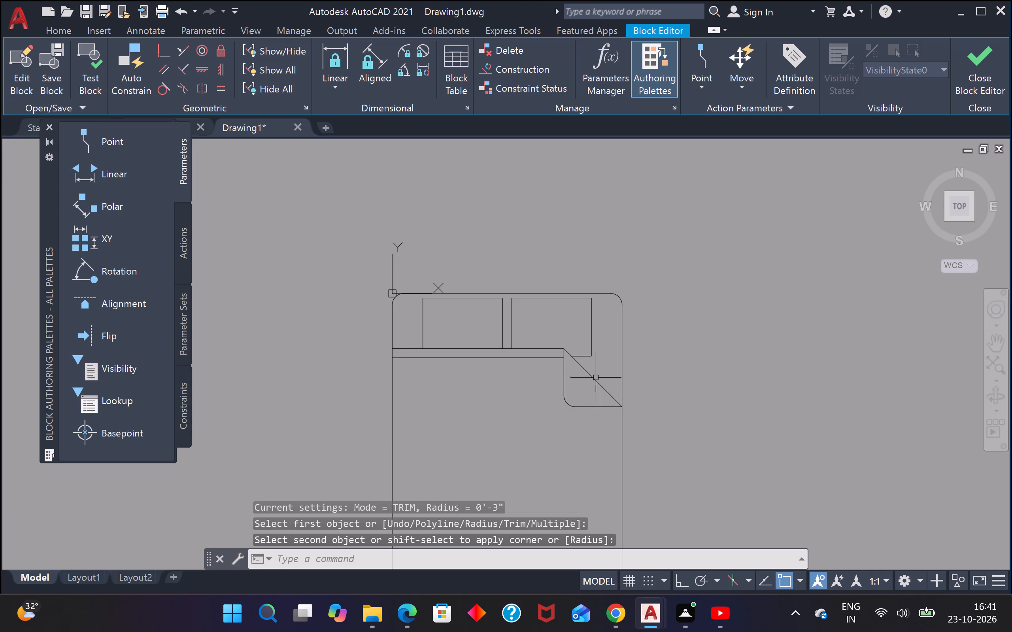
Fillet the two headboard-side corners of the pillow nearer the block origin with the 3" radius.
{"action": "scroll", "coordinate": [596, 378], "scroll_direction": "down", "scroll_amount": 2}
{"action": "scroll", "coordinate": [566, 397], "scroll_direction": "up", "scroll_amount": 2}
{"action": "key", "text": "space"}
{"action": "scroll", "coordinate": [473, 278], "scroll_direction": "up", "scroll_amount": 4}
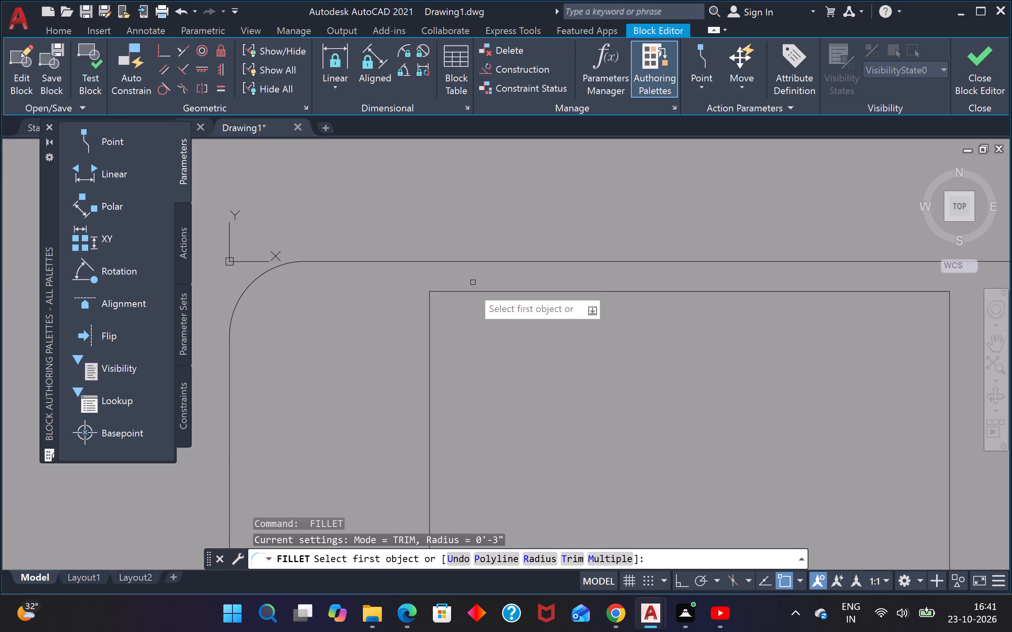
{"action": "left_click", "coordinate": [473, 292]}
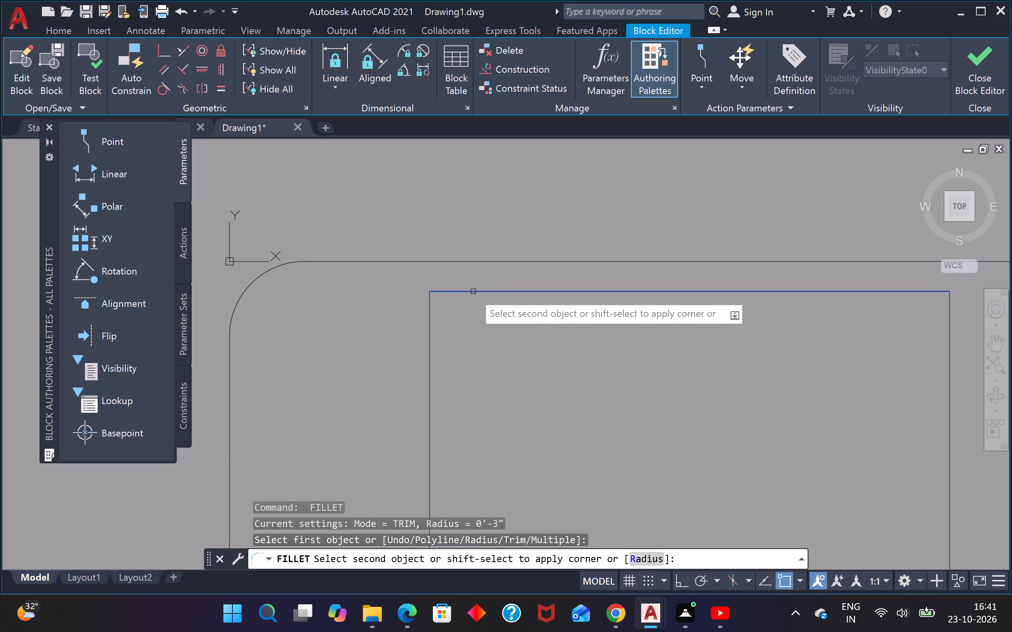
{"action": "left_click", "coordinate": [429, 322]}
{"action": "scroll", "coordinate": [475, 308], "scroll_direction": "down", "scroll_amount": 3}
{"action": "key", "text": "space"}
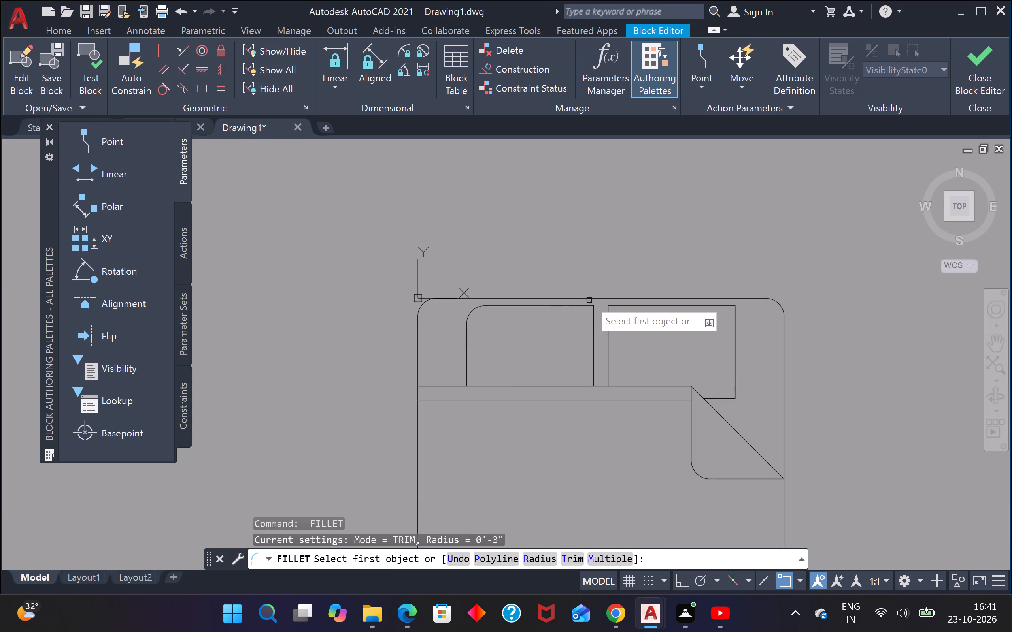
{"action": "left_click", "coordinate": [583, 305]}
{"action": "left_click", "coordinate": [591, 322]}
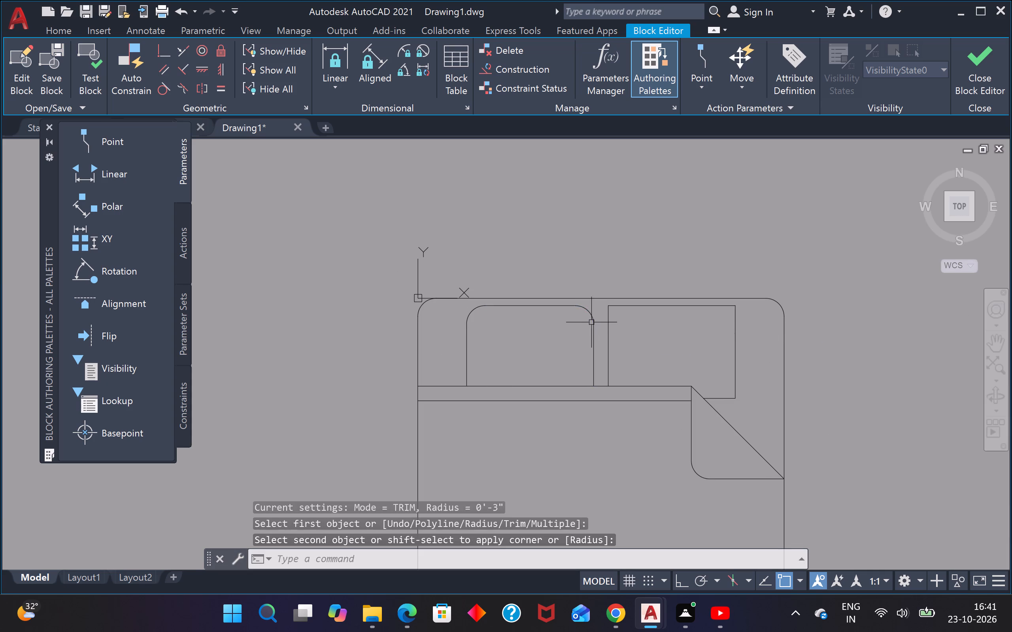
Fillet the three exposed corners of the pillow beside the blanket flap with the 3" radius.
{"action": "key", "text": "space"}
{"action": "left_click", "coordinate": [622, 305]}
{"action": "left_click", "coordinate": [608, 322]}
{"action": "key", "text": "space"}
{"action": "left_click", "coordinate": [725, 308]}
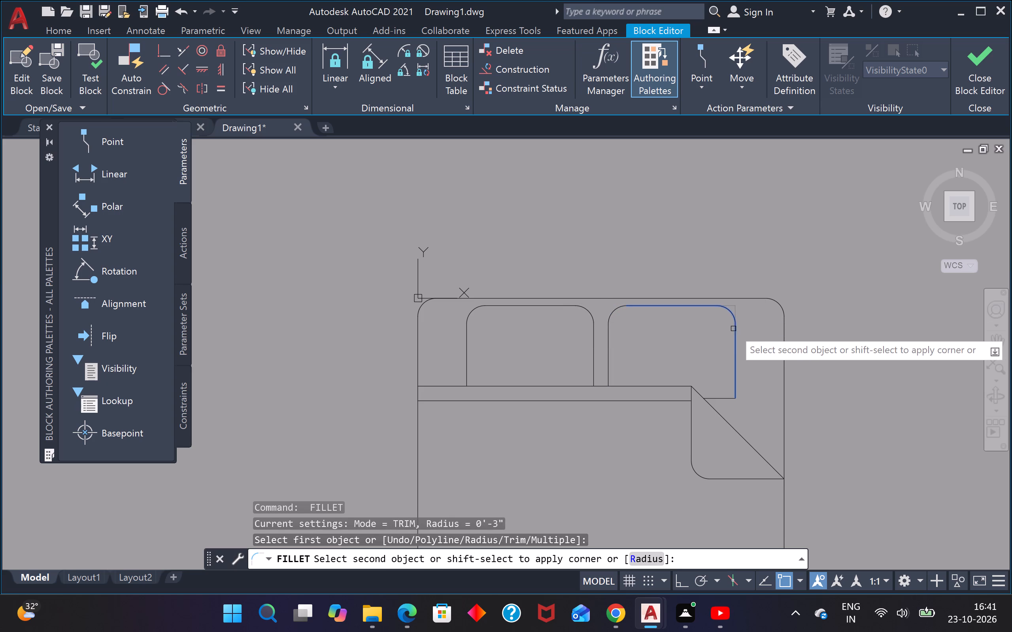
{"action": "left_click", "coordinate": [734, 329]}
{"action": "key", "text": "space"}
{"action": "left_click", "coordinate": [730, 398]}
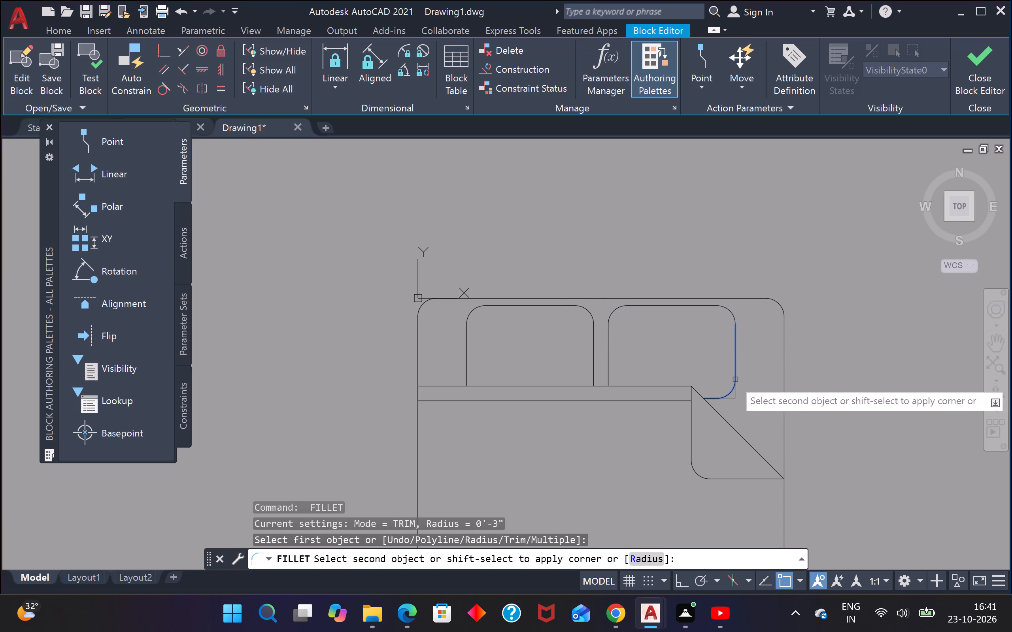
{"action": "left_click", "coordinate": [733, 379]}
{"action": "scroll", "coordinate": [738, 364], "scroll_direction": "down", "scroll_amount": 4}
{"action": "scroll", "coordinate": [725, 410], "scroll_direction": "up", "scroll_amount": 2}
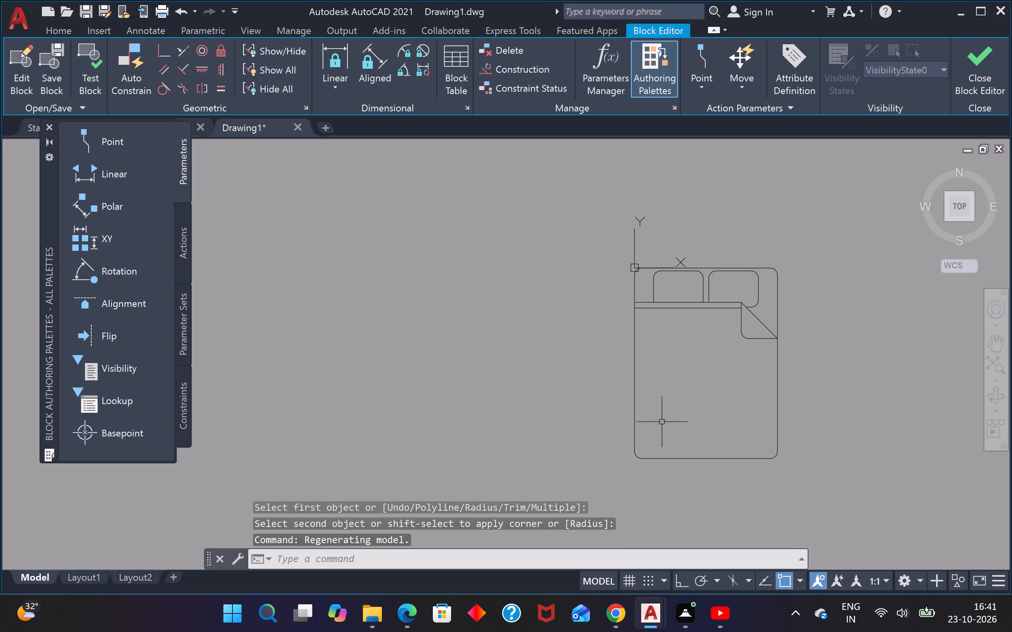
{"action": "key", "text": "space"}
{"action": "key", "text": "space"}
{"action": "key", "text": "Escape"}
{"action": "key", "text": "Escape"}
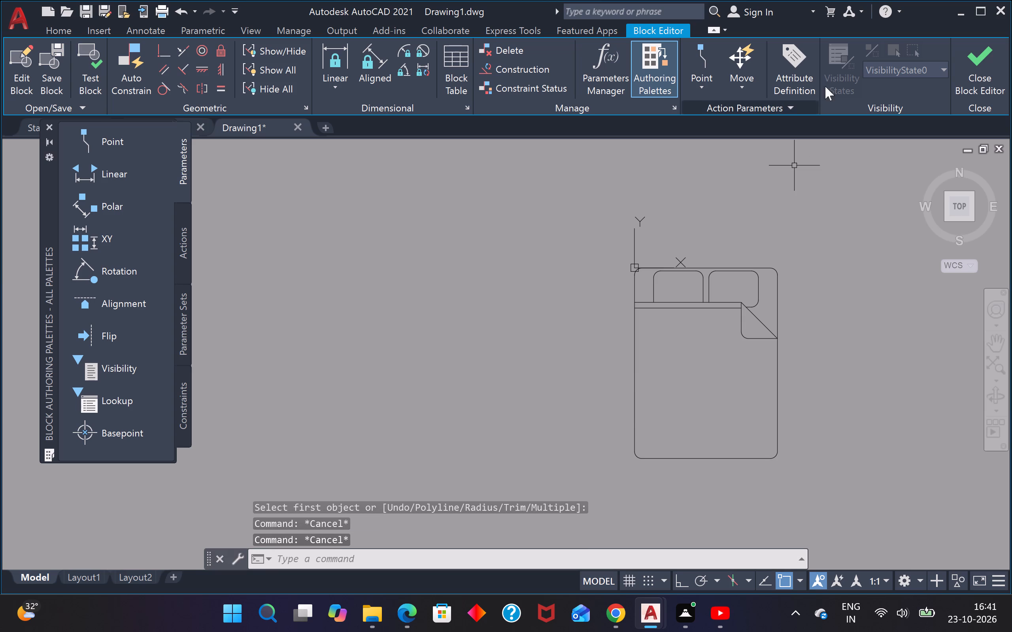
Close the Block Editor and save the changes to Bed - Queen.
{"action": "left_click", "coordinate": [985, 51]}
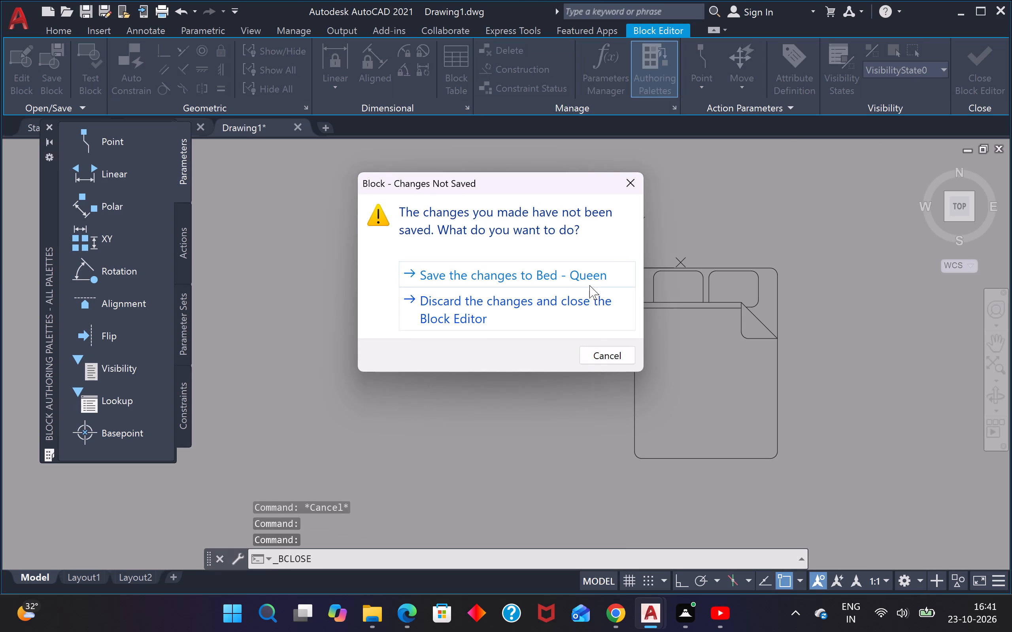
{"action": "left_click", "coordinate": [588, 271]}
Fillet the two wardrobe-side corners of the nightstand between bed and wardrobe in the northeast bedroom with the 3" radius.
{"action": "scroll", "coordinate": [590, 272], "scroll_direction": "down", "scroll_amount": 2}
{"action": "scroll", "coordinate": [640, 299], "scroll_direction": "up", "scroll_amount": 2}
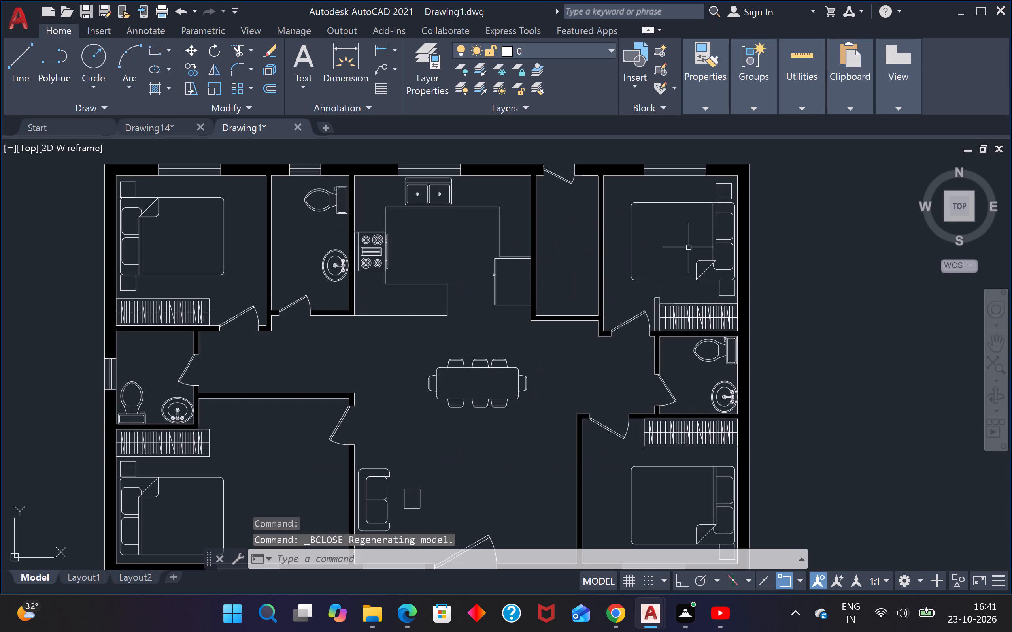
{"action": "key", "text": "f"}
{"action": "key", "text": "space"}
{"action": "scroll", "coordinate": [722, 289], "scroll_direction": "up", "scroll_amount": 3}
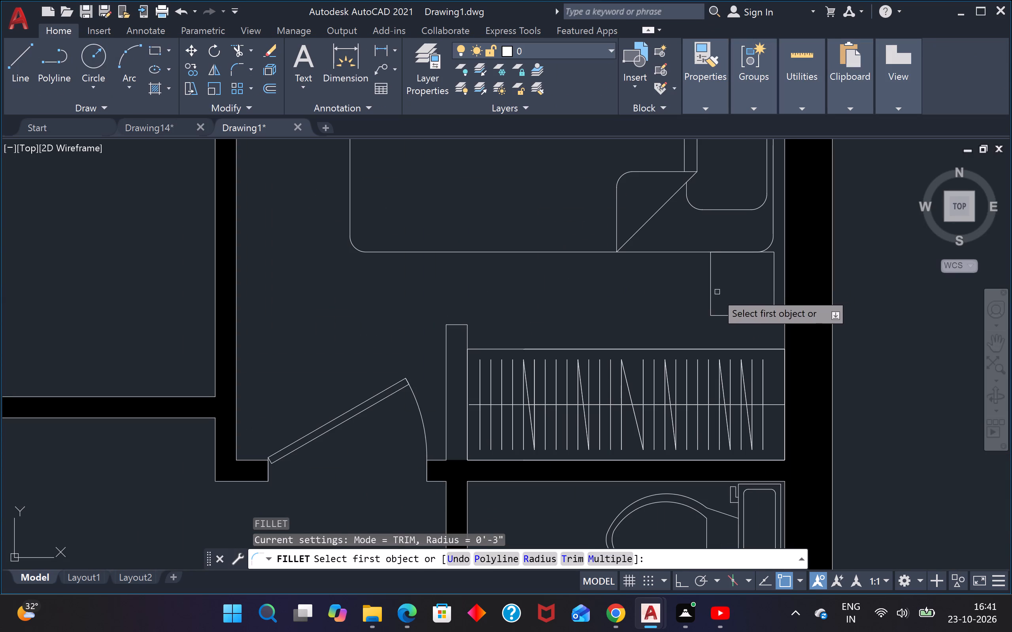
{"action": "left_click", "coordinate": [712, 293]}
{"action": "left_click", "coordinate": [733, 314]}
{"action": "key", "text": "space"}
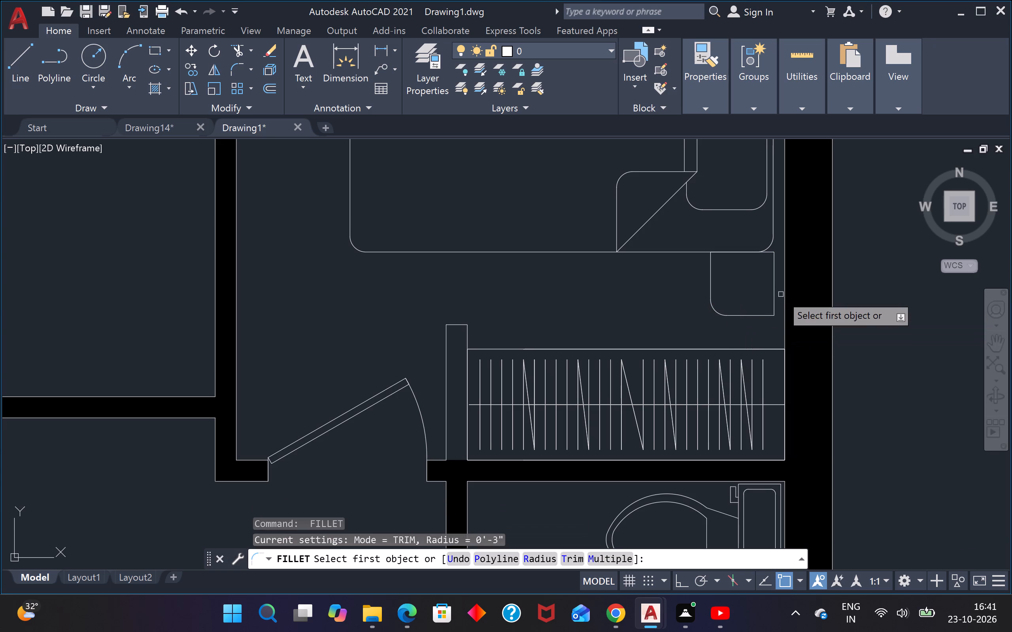
{"action": "left_click", "coordinate": [773, 295]}
{"action": "left_click_drag", "start_coordinate": [743, 317], "coordinate": [744, 312]}
Fillet the two bed-side corners of the same northeast-bedroom nightstand with the 3" radius.
{"action": "key", "text": "space"}
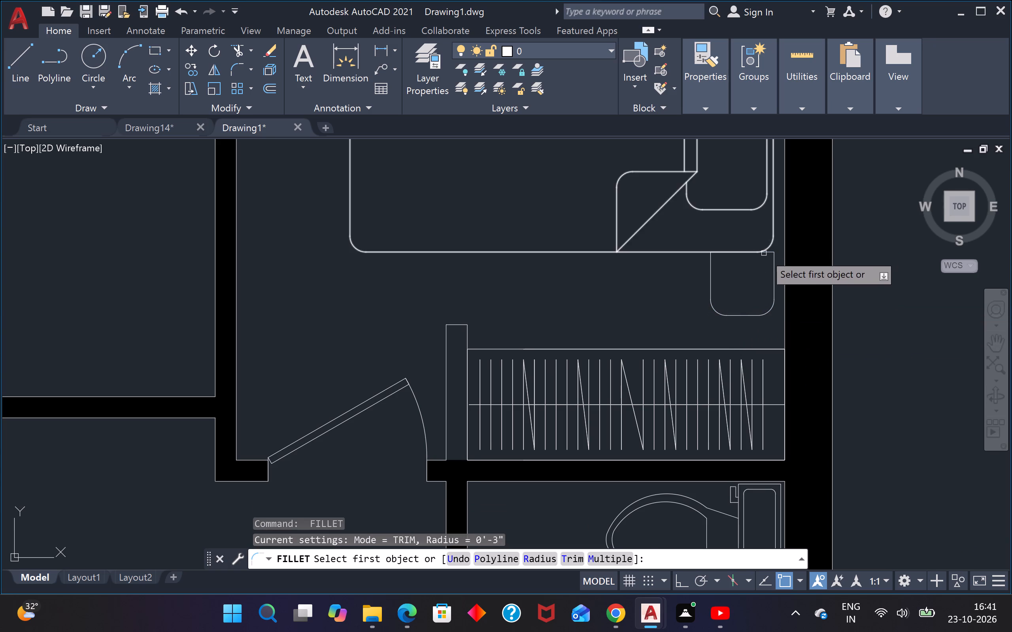
{"action": "scroll", "coordinate": [764, 254], "scroll_direction": "up", "scroll_amount": 3}
{"action": "left_click", "coordinate": [783, 246]}
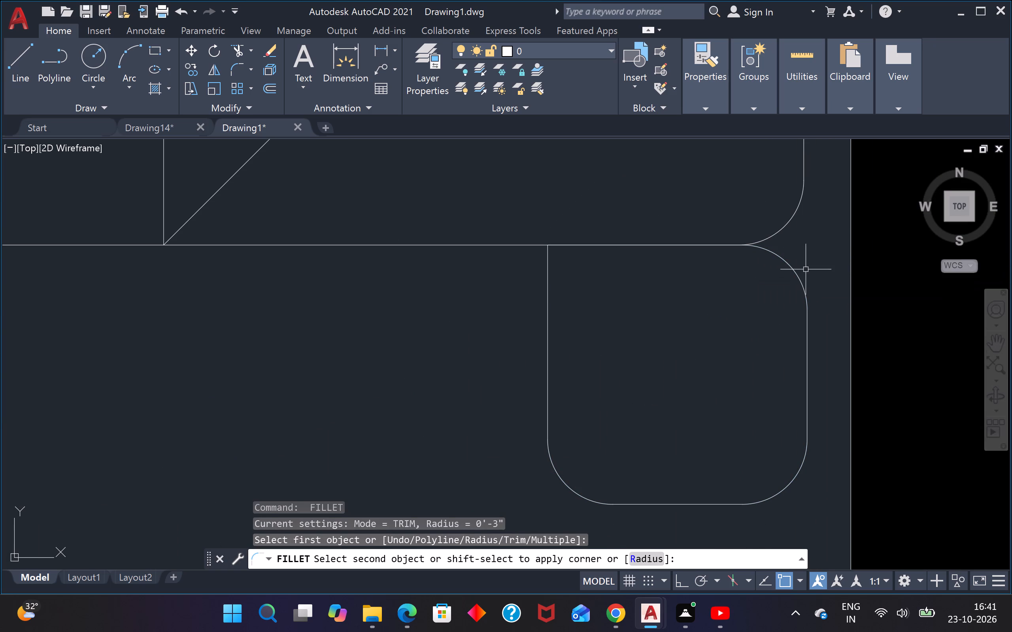
{"action": "left_click", "coordinate": [806, 269]}
{"action": "key", "text": "space"}
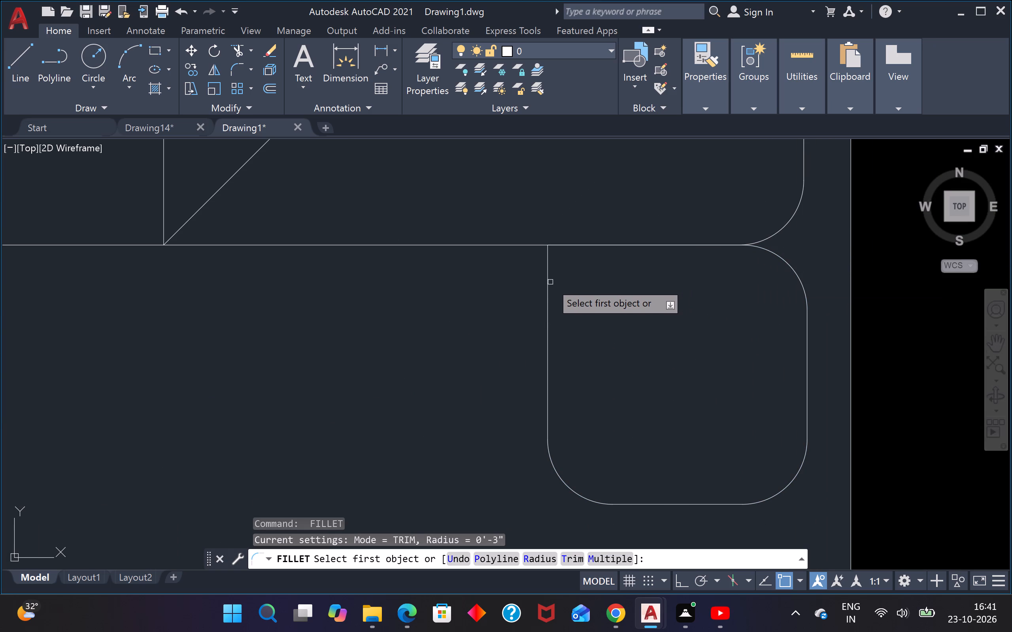
{"action": "left_click_drag", "start_coordinate": [549, 282], "coordinate": [551, 278]}
{"action": "left_click", "coordinate": [582, 246]}
Fillet the two window-wall-side corners of the northeast bedroom's other nightstand, north of the bed, with the 3" radius.
{"action": "scroll", "coordinate": [583, 246], "scroll_direction": "down", "scroll_amount": 4}
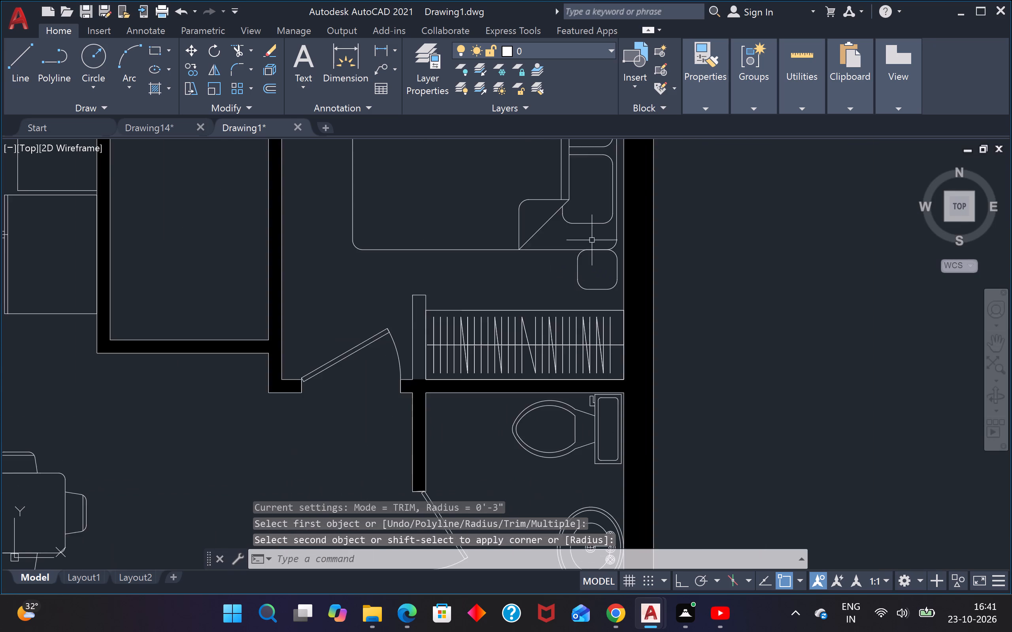
{"action": "scroll", "coordinate": [593, 225], "scroll_direction": "down", "scroll_amount": 2}
{"action": "middle_click_drag", "start_coordinate": [597, 188], "coordinate": [594, 318]}
{"action": "scroll", "coordinate": [586, 275], "scroll_direction": "up", "scroll_amount": 3}
{"action": "key", "text": "space"}
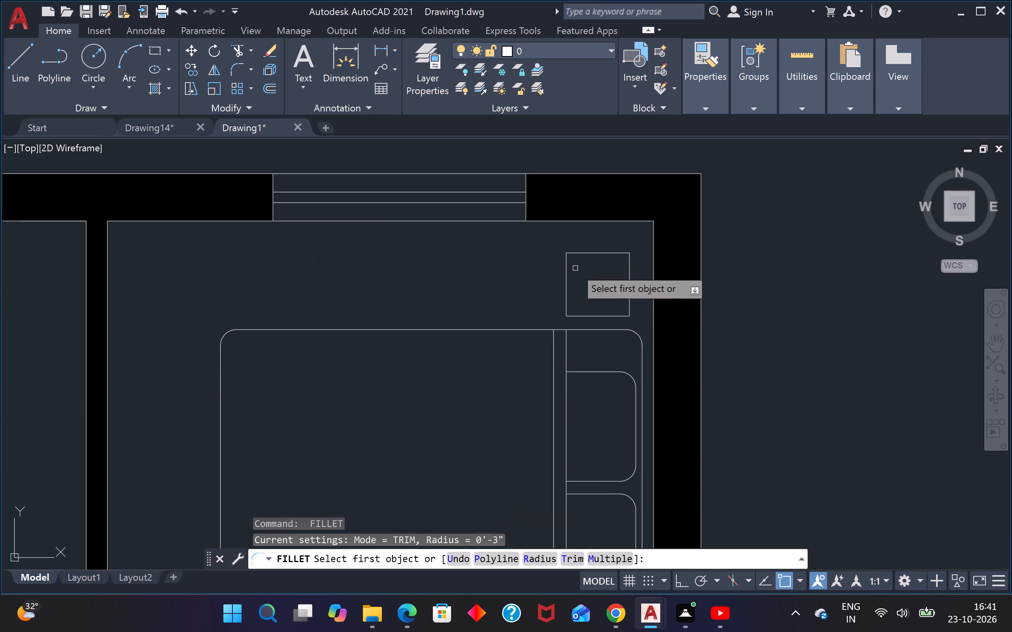
{"action": "left_click", "coordinate": [583, 252]}
{"action": "left_click", "coordinate": [565, 267]}
{"action": "key", "text": "space"}
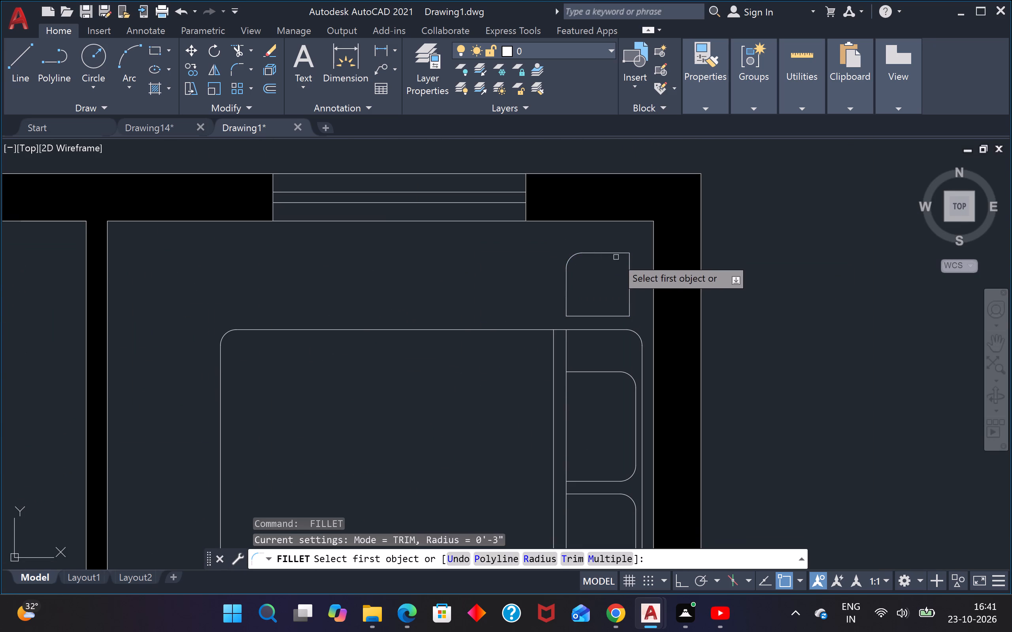
{"action": "left_click", "coordinate": [614, 252]}
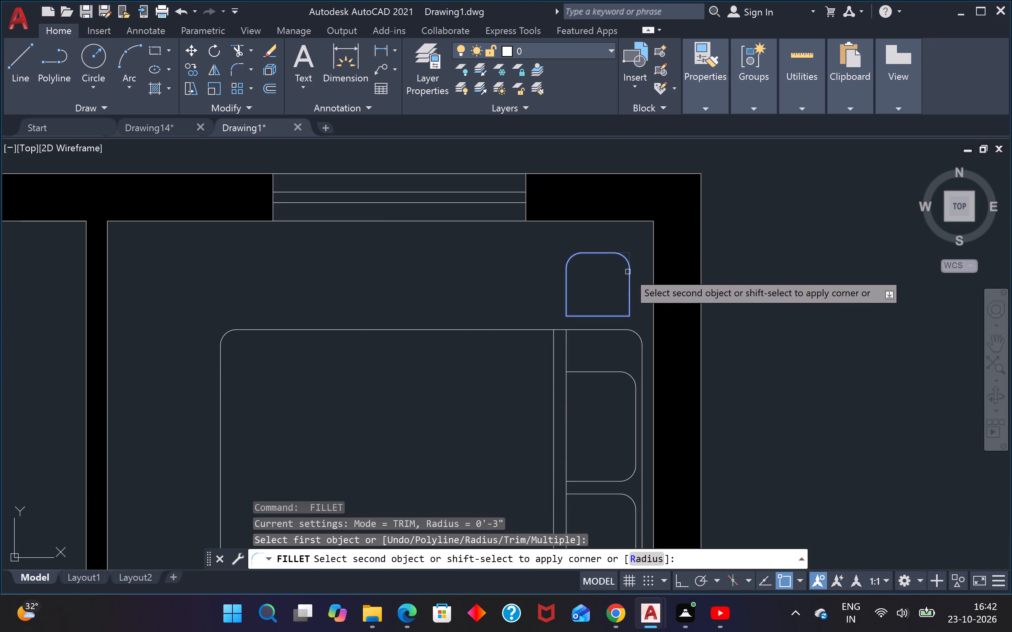
{"action": "left_click", "coordinate": [628, 272]}
Fillet the two bed-side corners of the nightstand north of the northeast bedroom's bed with the 3" radius.
{"action": "key", "text": "space"}
{"action": "left_click", "coordinate": [609, 316]}
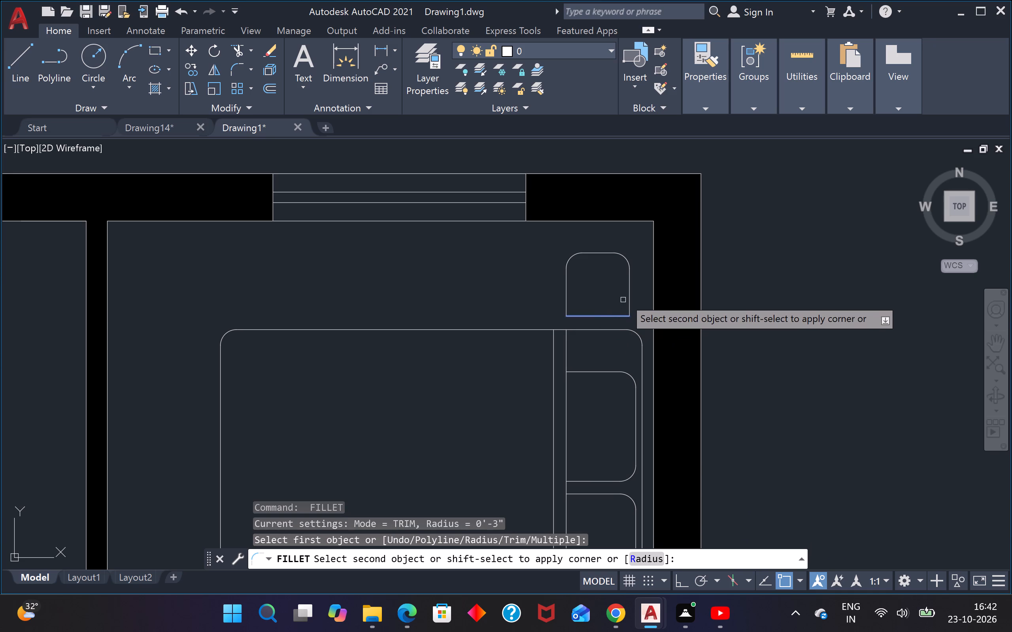
{"action": "left_click", "coordinate": [628, 293]}
{"action": "key", "text": "space"}
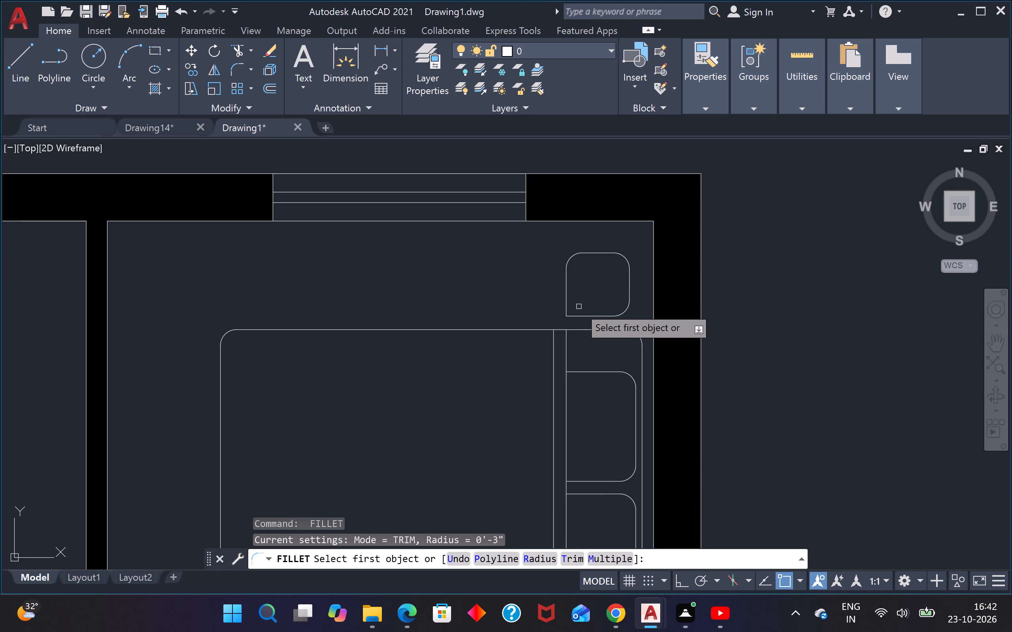
{"action": "left_click", "coordinate": [567, 293]}
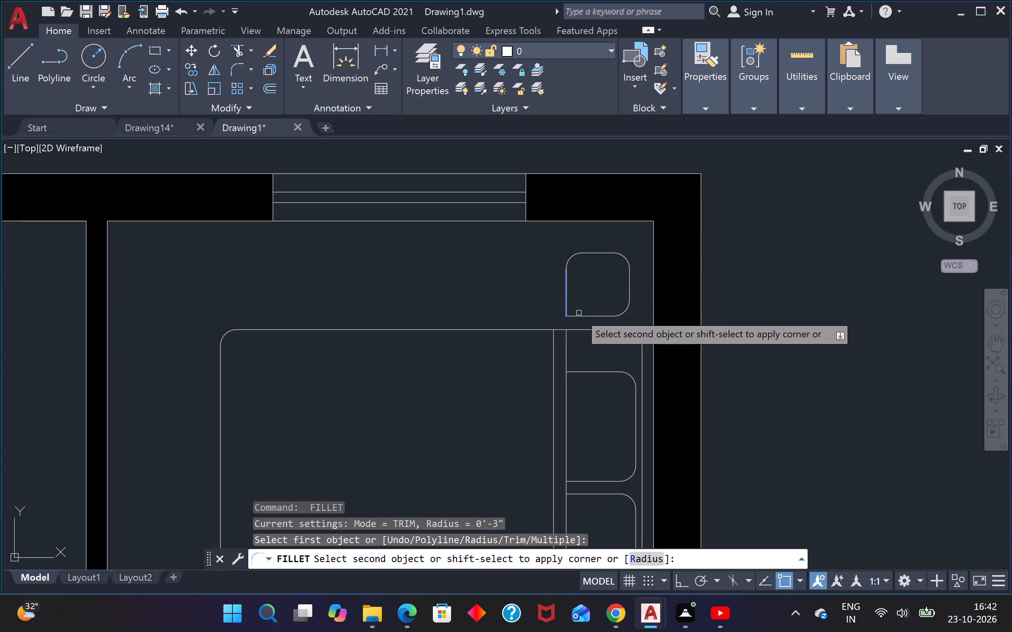
{"action": "left_click_drag", "start_coordinate": [582, 314], "coordinate": [585, 311]}
Fillet the two room-side corners of the nightstand south of the southeast bedroom's bed with the 3" radius.
{"action": "key", "text": "space"}
{"action": "scroll", "coordinate": [591, 293], "scroll_direction": "down", "scroll_amount": 4}
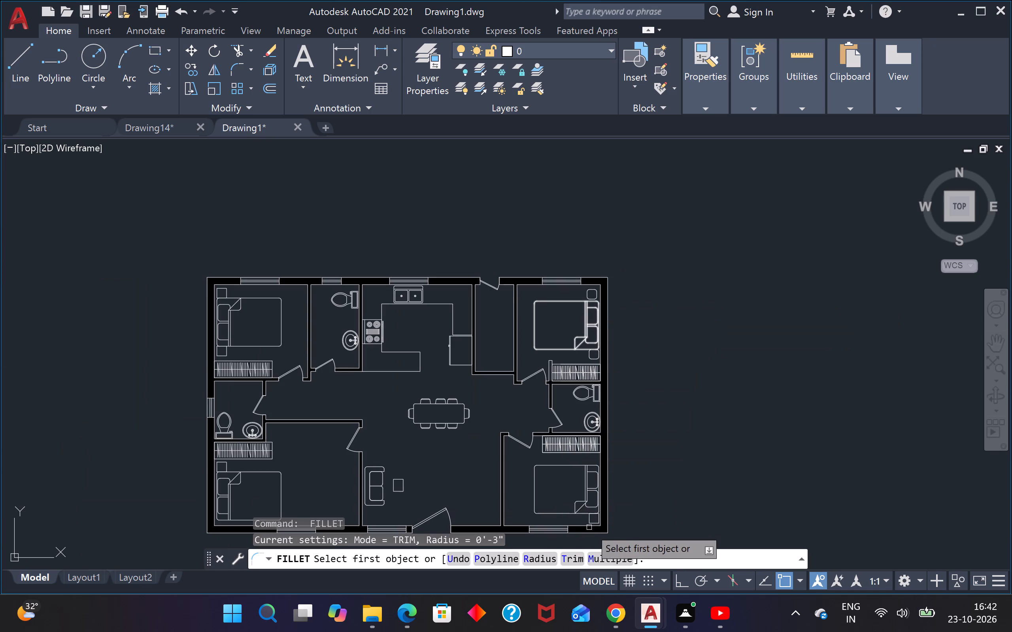
{"action": "scroll", "coordinate": [589, 527], "scroll_direction": "up", "scroll_amount": 2}
{"action": "middle_click_drag", "start_coordinate": [574, 506], "coordinate": [565, 397]}
{"action": "scroll", "coordinate": [587, 401], "scroll_direction": "up", "scroll_amount": 3}
{"action": "key", "text": "space"}
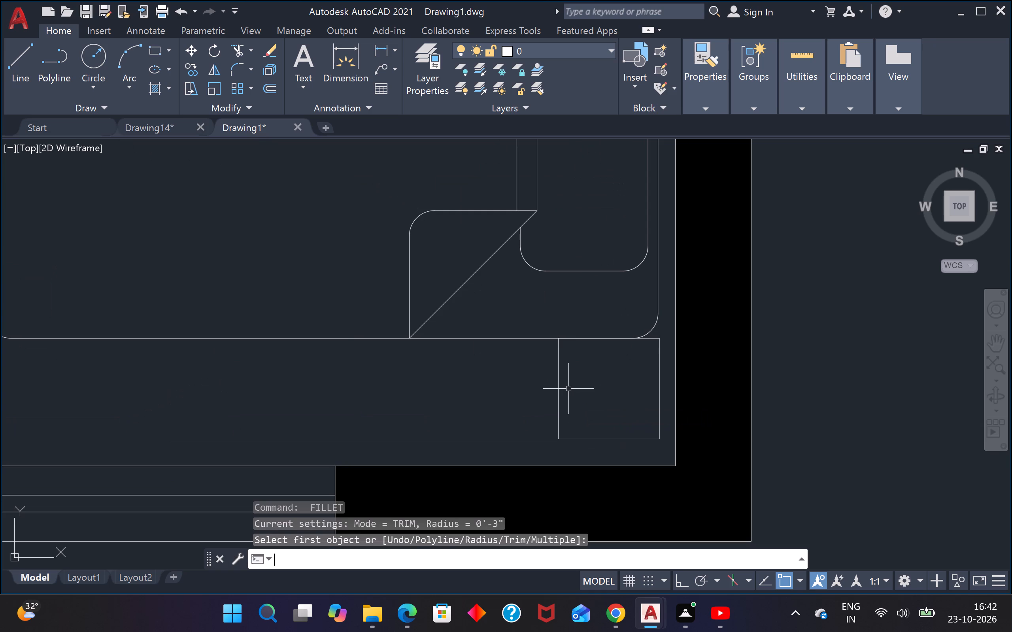
{"action": "key", "text": "space"}
{"action": "left_click", "coordinate": [561, 384]}
{"action": "left_click", "coordinate": [587, 337]}
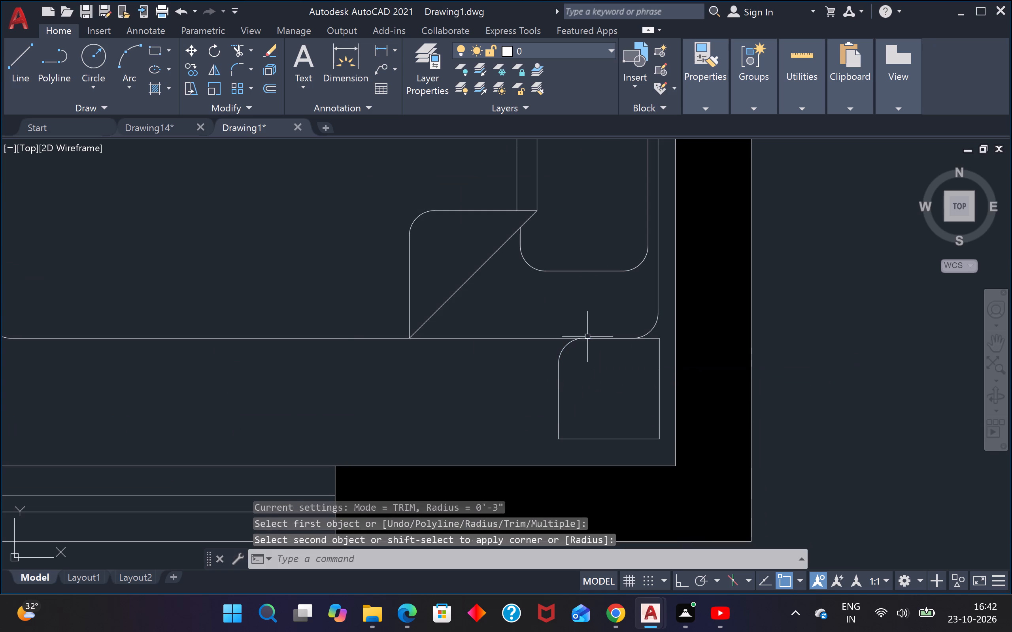
{"action": "key", "text": "space"}
{"action": "left_click", "coordinate": [556, 412]}
{"action": "left_click", "coordinate": [558, 410]}
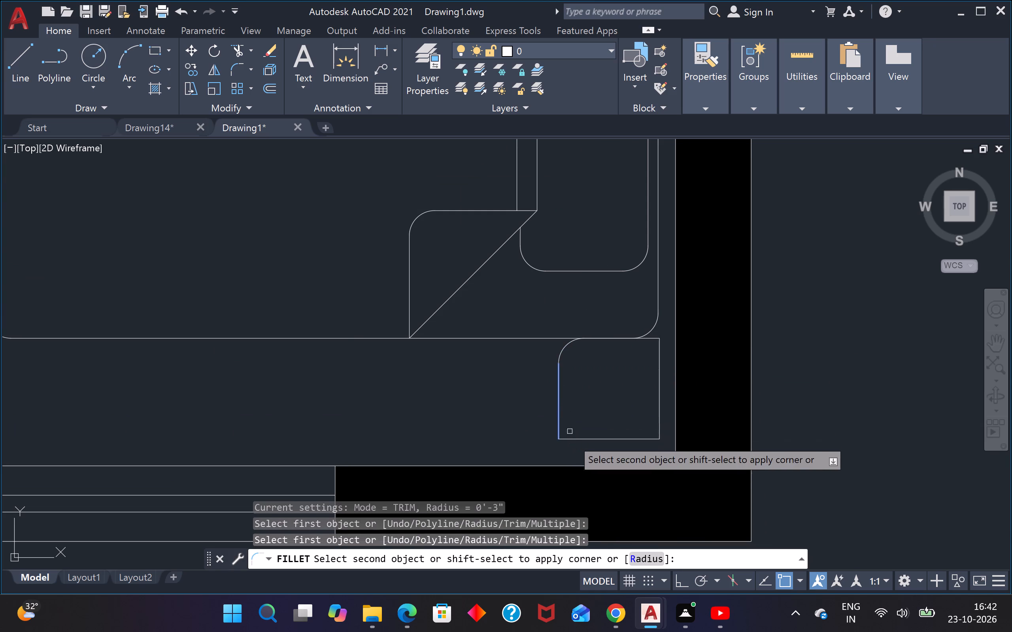
{"action": "left_click_drag", "start_coordinate": [583, 439], "coordinate": [586, 435]}
Fillet the two corners facing the east wall on the southeast bedroom's nightstand with the 3" radius.
{"action": "key", "text": "space"}
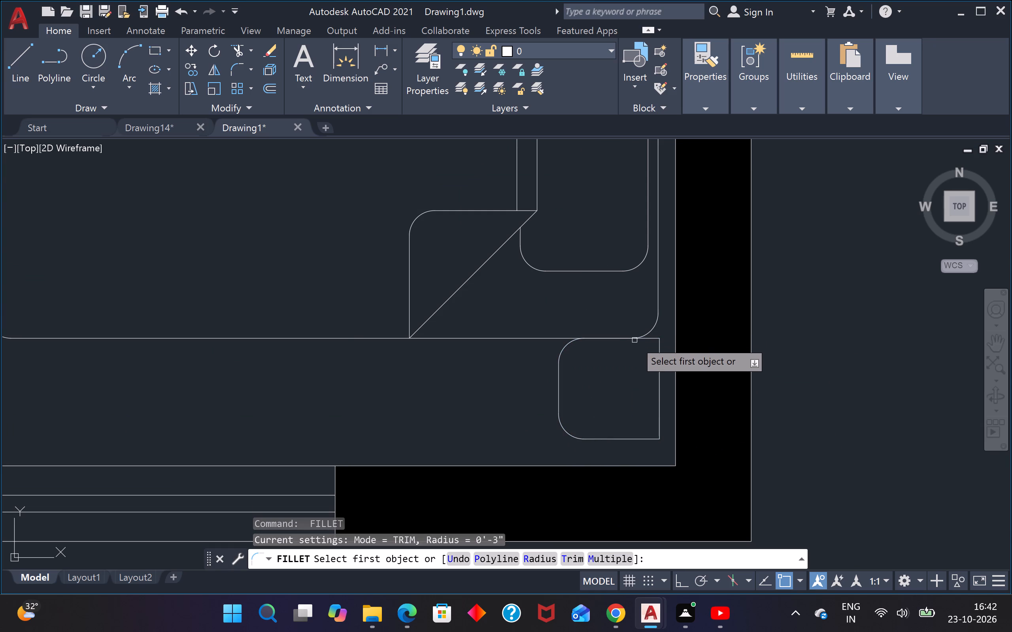
{"action": "left_click", "coordinate": [635, 340]}
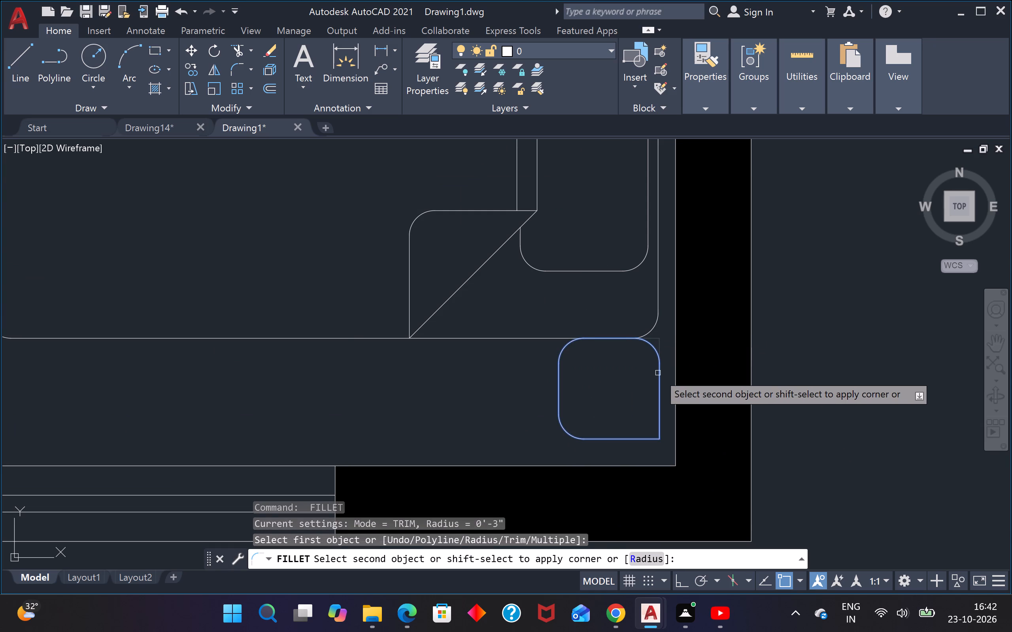
{"action": "left_click", "coordinate": [658, 373]}
{"action": "key", "text": "space"}
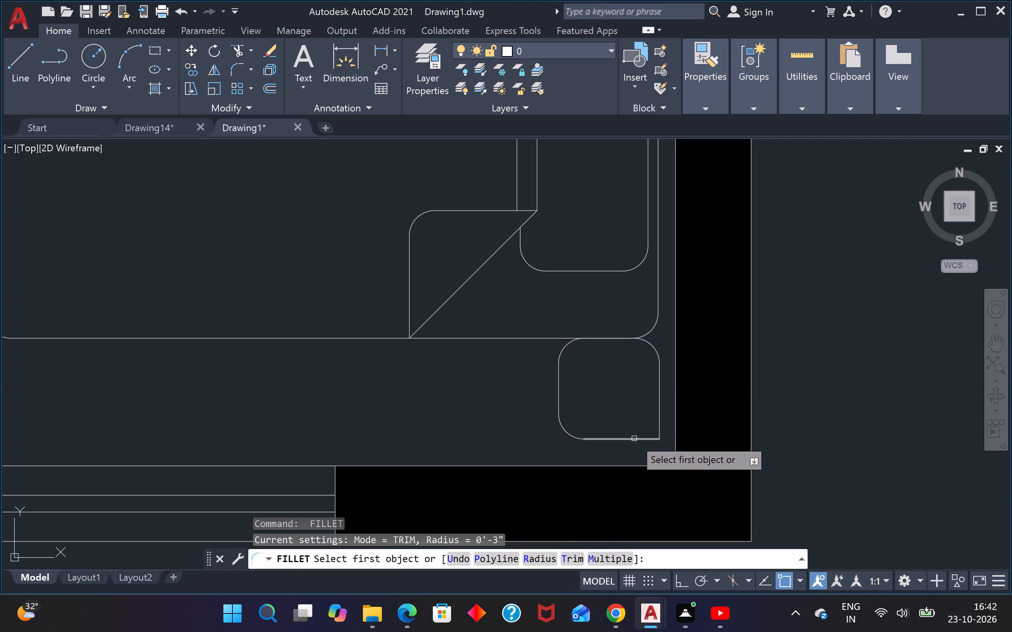
{"action": "left_click", "coordinate": [634, 438]}
{"action": "left_click", "coordinate": [657, 408]}
{"action": "left_click", "coordinate": [659, 405]}
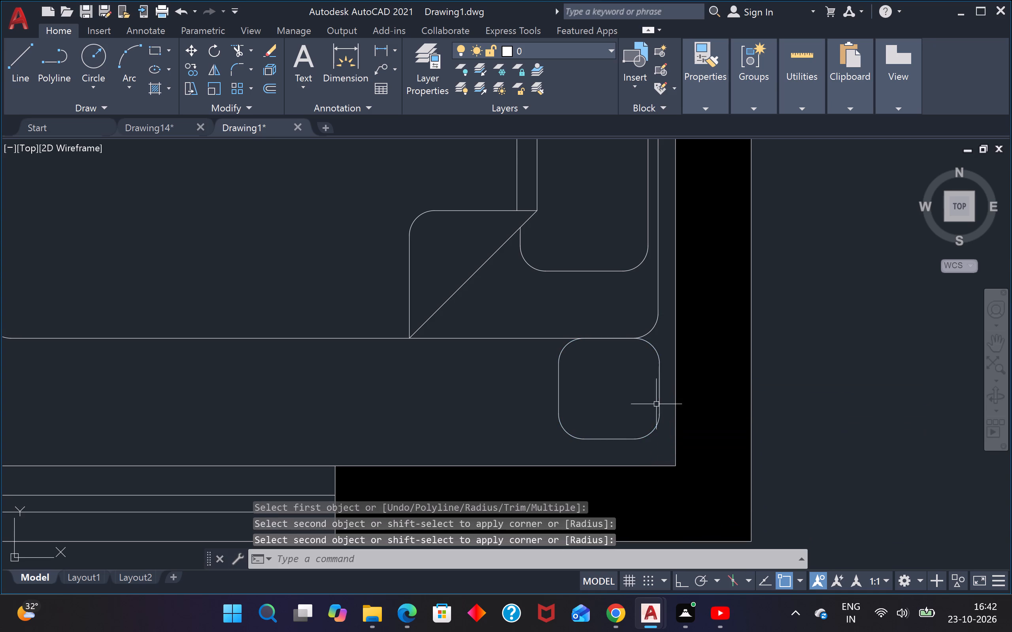
Fillet the two corners facing the west wall on the southwest bedroom's nightstand with the 3" radius.
{"action": "scroll", "coordinate": [650, 404], "scroll_direction": "down", "scroll_amount": 3}
{"action": "scroll", "coordinate": [567, 382], "scroll_direction": "down", "scroll_amount": 2}
{"action": "middle_click_drag", "start_coordinate": [441, 357], "coordinate": [572, 346]}
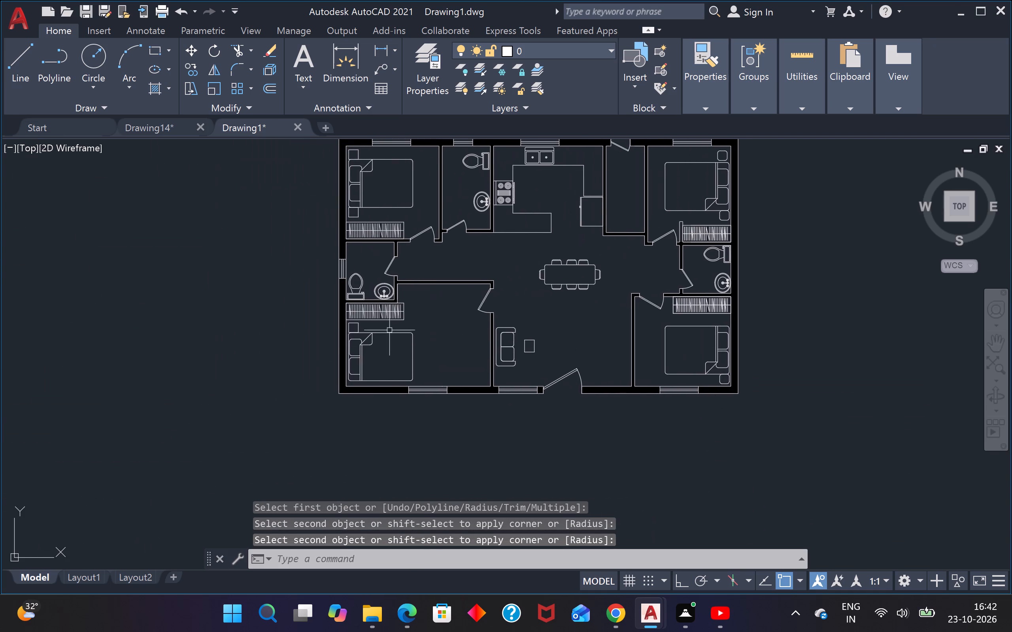
{"action": "scroll", "coordinate": [320, 322], "scroll_direction": "up", "scroll_amount": 3}
{"action": "scroll", "coordinate": [464, 329], "scroll_direction": "up", "scroll_amount": 2}
{"action": "key", "text": "space"}
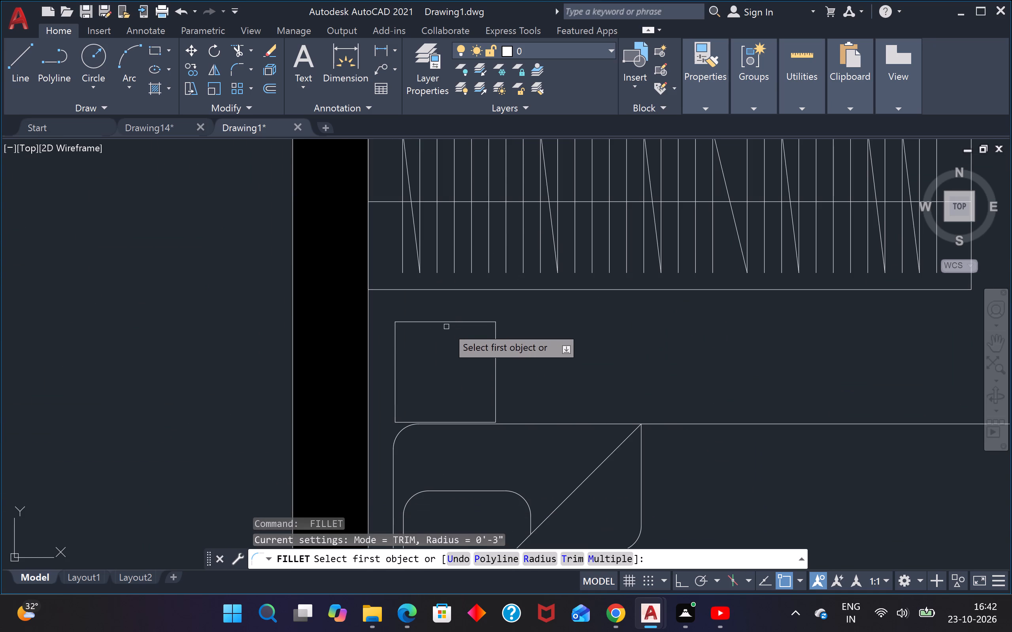
{"action": "left_click", "coordinate": [445, 323]}
{"action": "left_click", "coordinate": [397, 345]}
{"action": "key", "text": "space"}
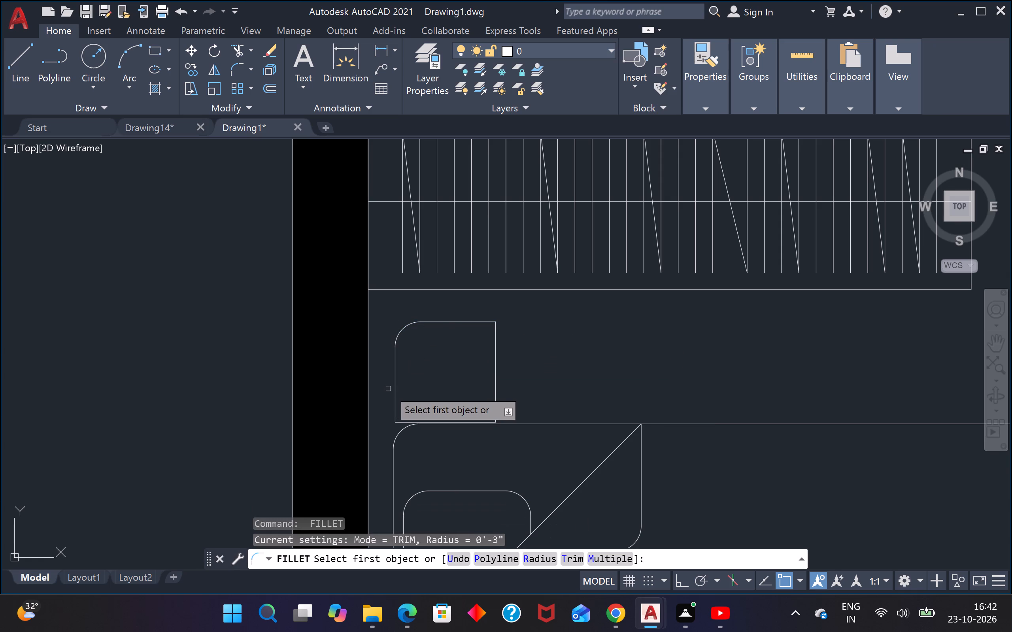
{"action": "left_click", "coordinate": [393, 386]}
{"action": "left_click", "coordinate": [416, 422]}
Fillet the two room-side corners of the southwest bedroom's nightstand with the 3" radius.
{"action": "key", "text": "space"}
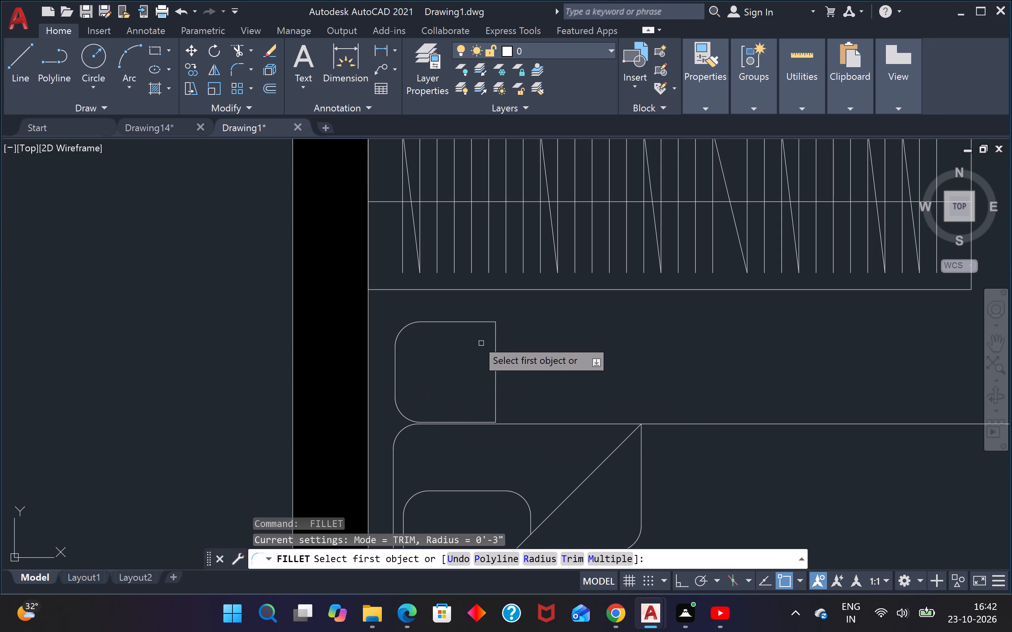
{"action": "left_click", "coordinate": [467, 323]}
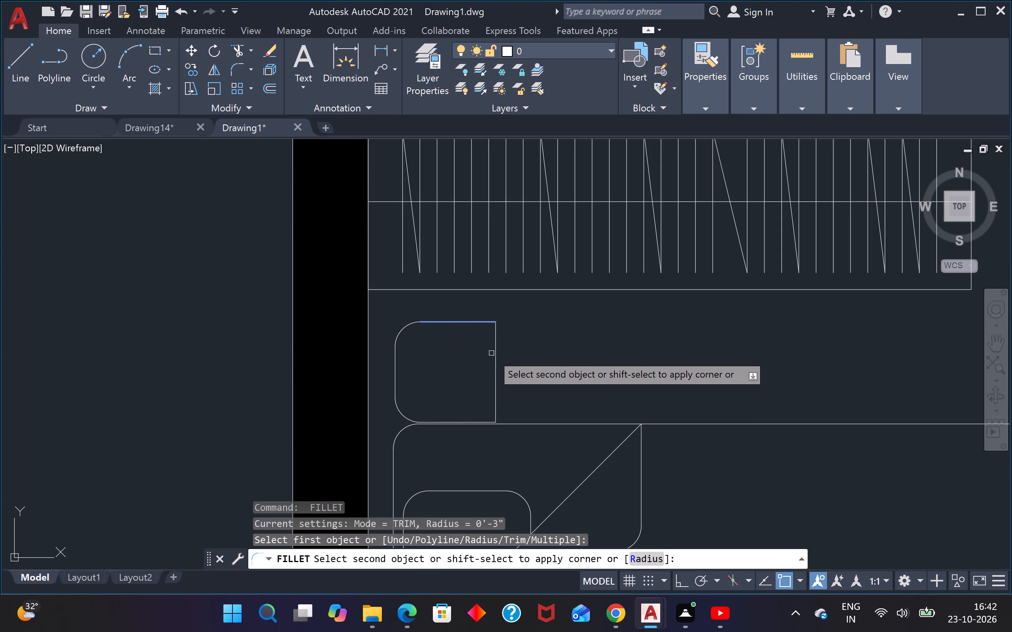
{"action": "left_click", "coordinate": [497, 354]}
{"action": "key", "text": "space"}
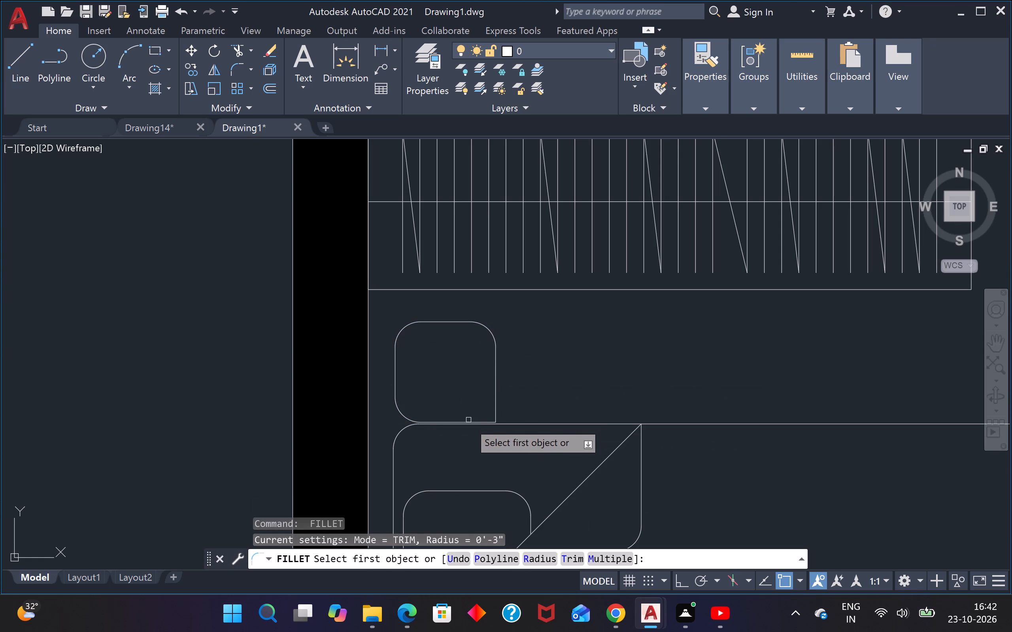
{"action": "left_click", "coordinate": [468, 422]}
{"action": "left_click", "coordinate": [495, 388]}
Fillet the two corners of the living-room coffee table farthest from the sofa with the 3" radius.
{"action": "scroll", "coordinate": [499, 381], "scroll_direction": "down", "scroll_amount": 3}
{"action": "scroll", "coordinate": [576, 366], "scroll_direction": "down", "scroll_amount": 2}
{"action": "middle_click_drag", "start_coordinate": [600, 351], "coordinate": [580, 437]}
{"action": "scroll", "coordinate": [565, 427], "scroll_direction": "up", "scroll_amount": 1}
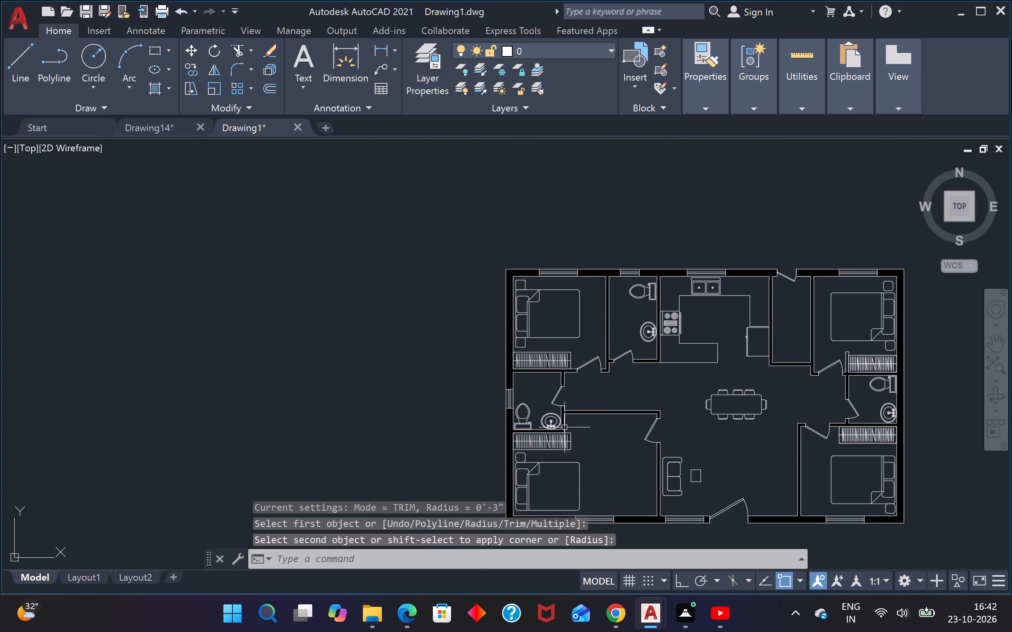
{"action": "middle_click_drag", "start_coordinate": [795, 480], "coordinate": [727, 403]}
{"action": "scroll", "coordinate": [731, 444], "scroll_direction": "up", "scroll_amount": 3}
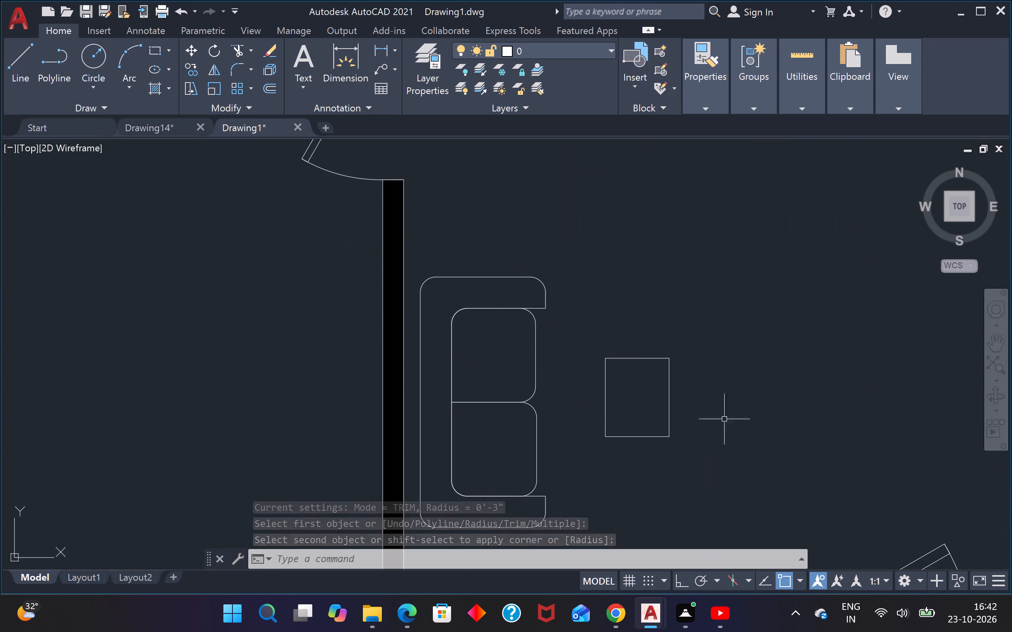
{"action": "key", "text": "space"}
{"action": "left_click", "coordinate": [661, 359]}
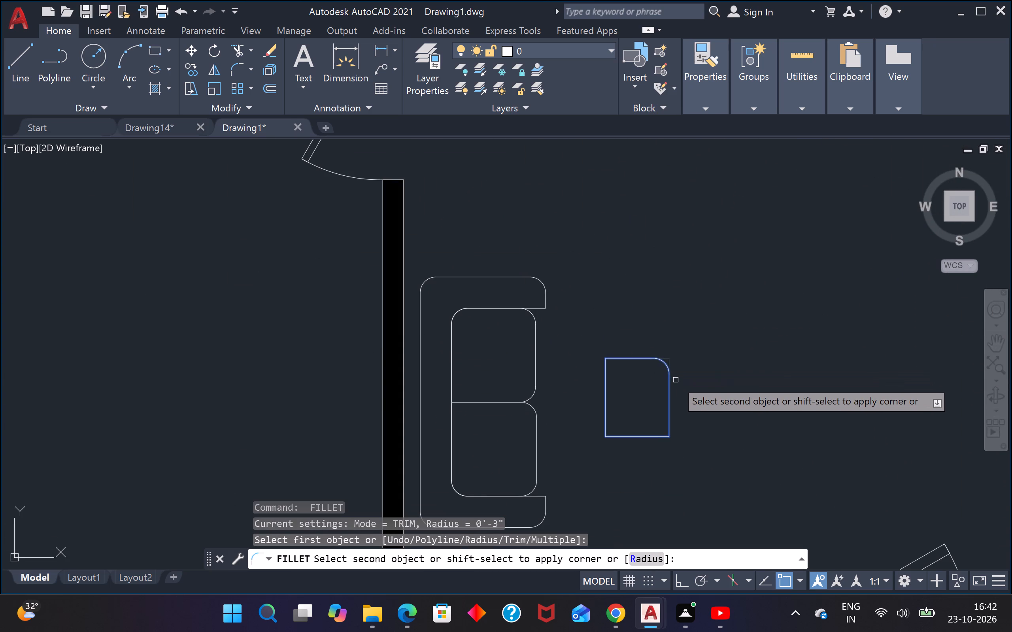
{"action": "left_click", "coordinate": [671, 384]}
{"action": "key", "text": "space"}
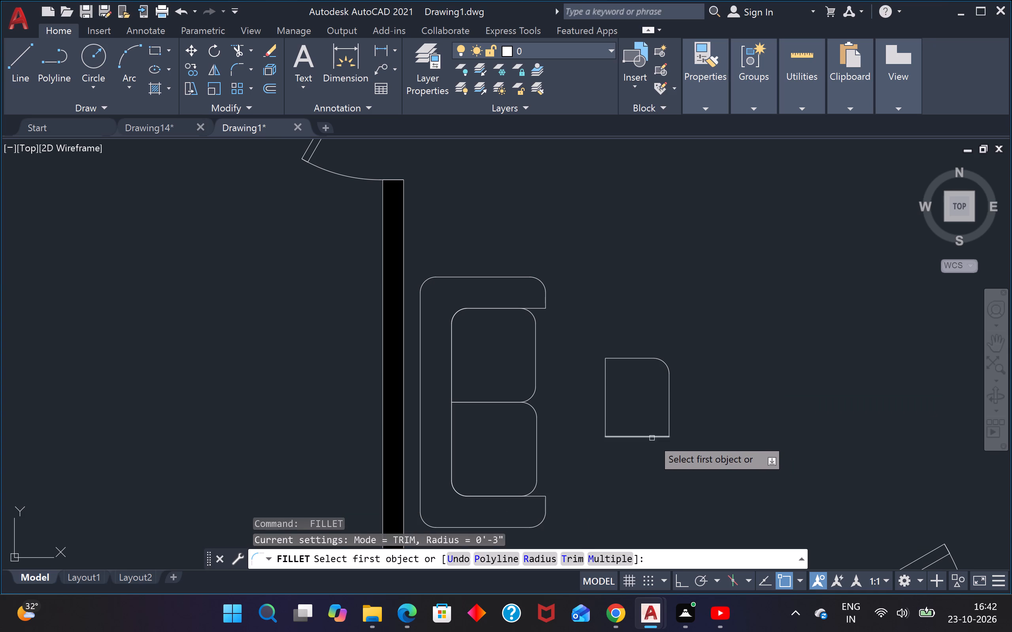
{"action": "left_click_drag", "start_coordinate": [652, 438], "coordinate": [657, 433]}
{"action": "left_click", "coordinate": [672, 411]}
{"action": "left_click", "coordinate": [667, 411]}
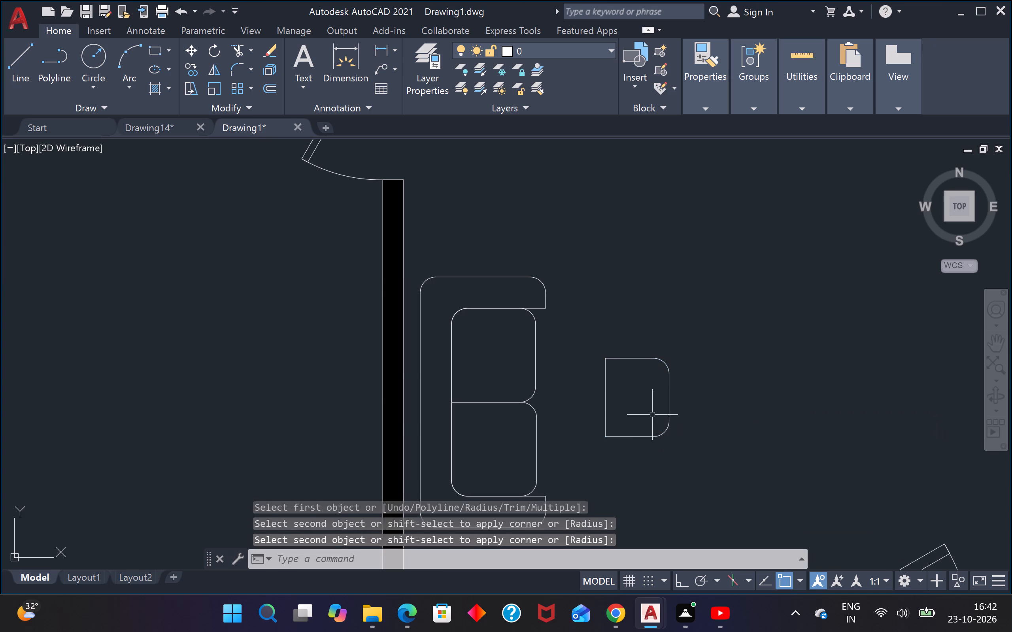
Fillet the two sofa-side corners of the living-room coffee table with the 3" radius.
{"action": "key", "text": "space"}
{"action": "left_click", "coordinate": [609, 419]}
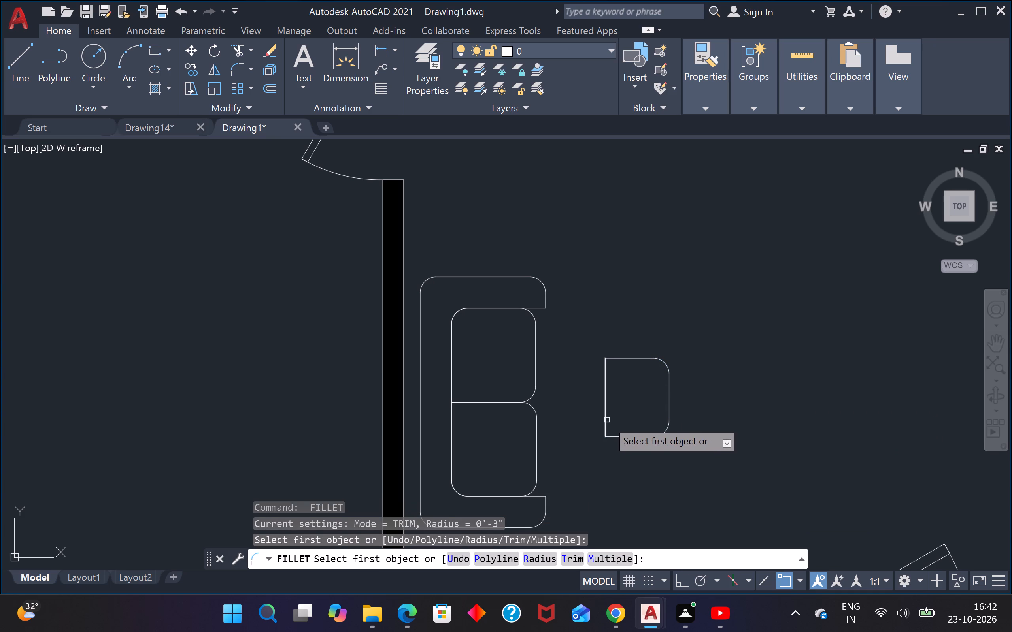
{"action": "left_click", "coordinate": [607, 420]}
{"action": "left_click", "coordinate": [616, 436]}
{"action": "key", "text": "space"}
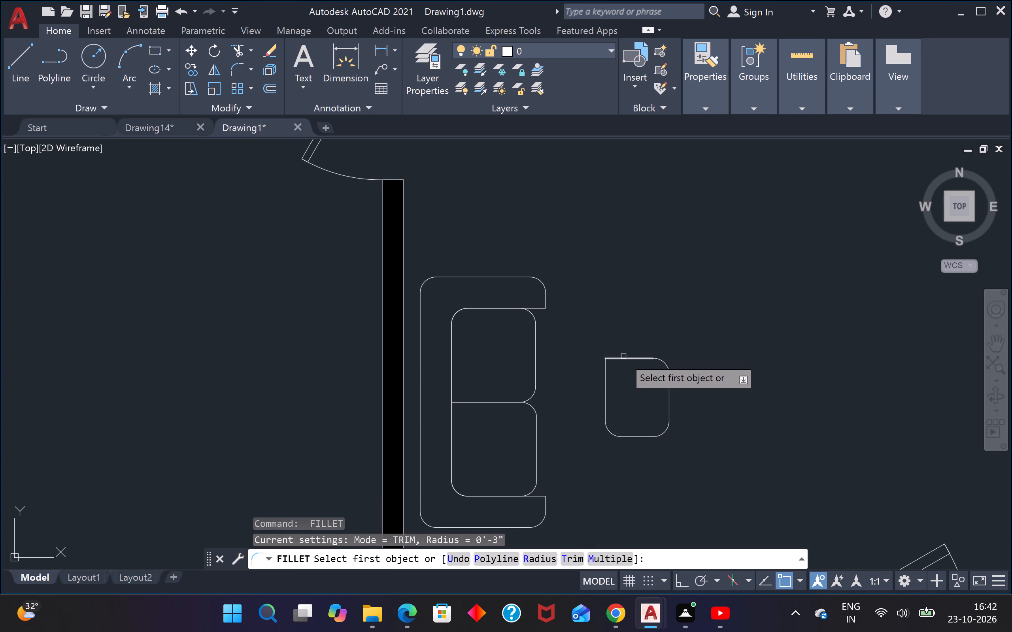
{"action": "left_click", "coordinate": [623, 357]}
{"action": "left_click", "coordinate": [604, 379]}
{"action": "scroll", "coordinate": [615, 378], "scroll_direction": "down", "scroll_amount": 3}
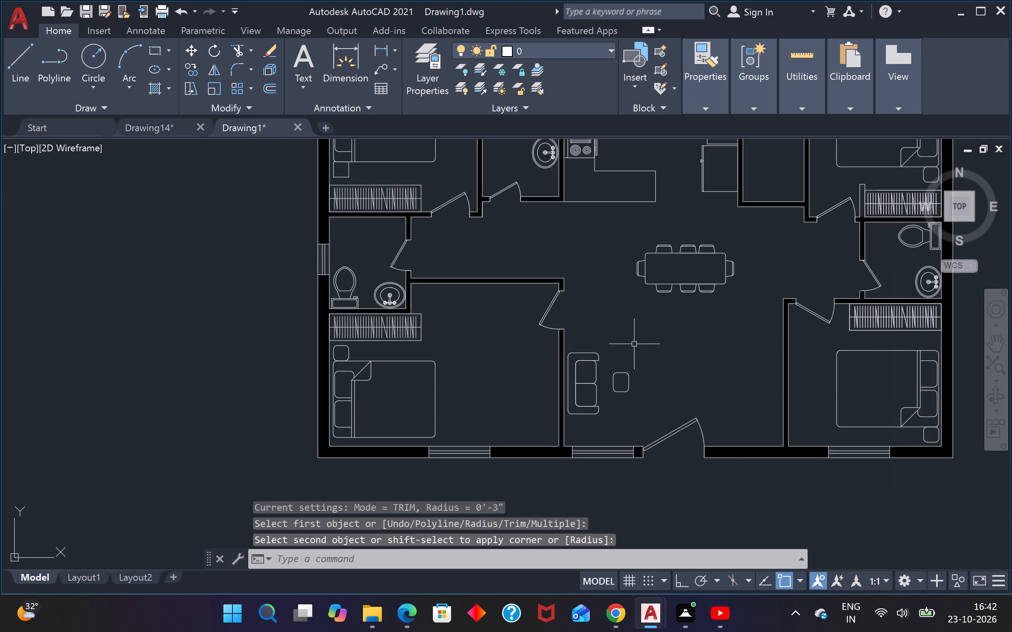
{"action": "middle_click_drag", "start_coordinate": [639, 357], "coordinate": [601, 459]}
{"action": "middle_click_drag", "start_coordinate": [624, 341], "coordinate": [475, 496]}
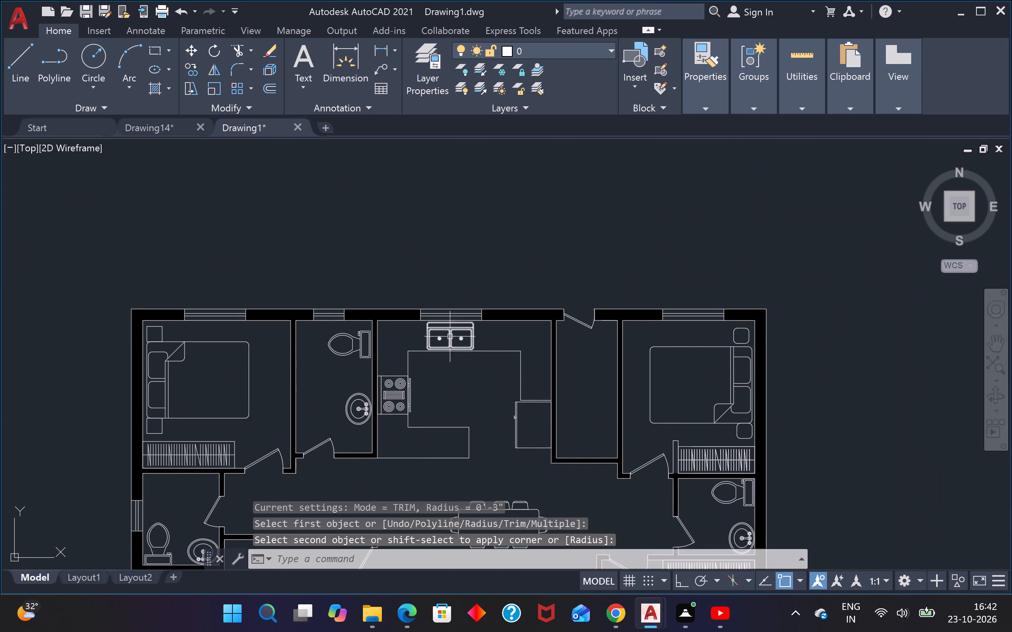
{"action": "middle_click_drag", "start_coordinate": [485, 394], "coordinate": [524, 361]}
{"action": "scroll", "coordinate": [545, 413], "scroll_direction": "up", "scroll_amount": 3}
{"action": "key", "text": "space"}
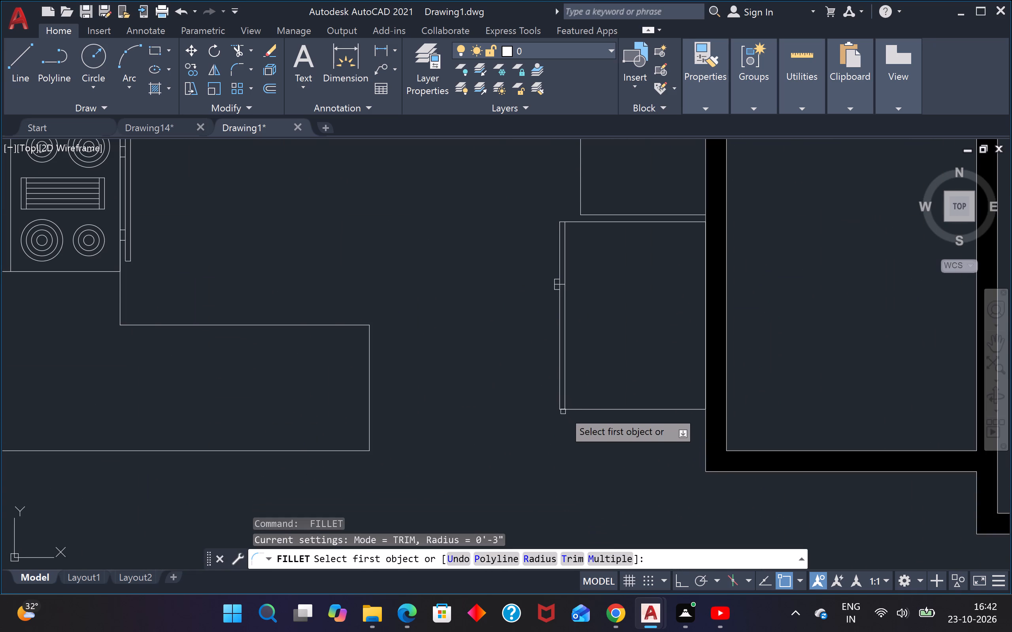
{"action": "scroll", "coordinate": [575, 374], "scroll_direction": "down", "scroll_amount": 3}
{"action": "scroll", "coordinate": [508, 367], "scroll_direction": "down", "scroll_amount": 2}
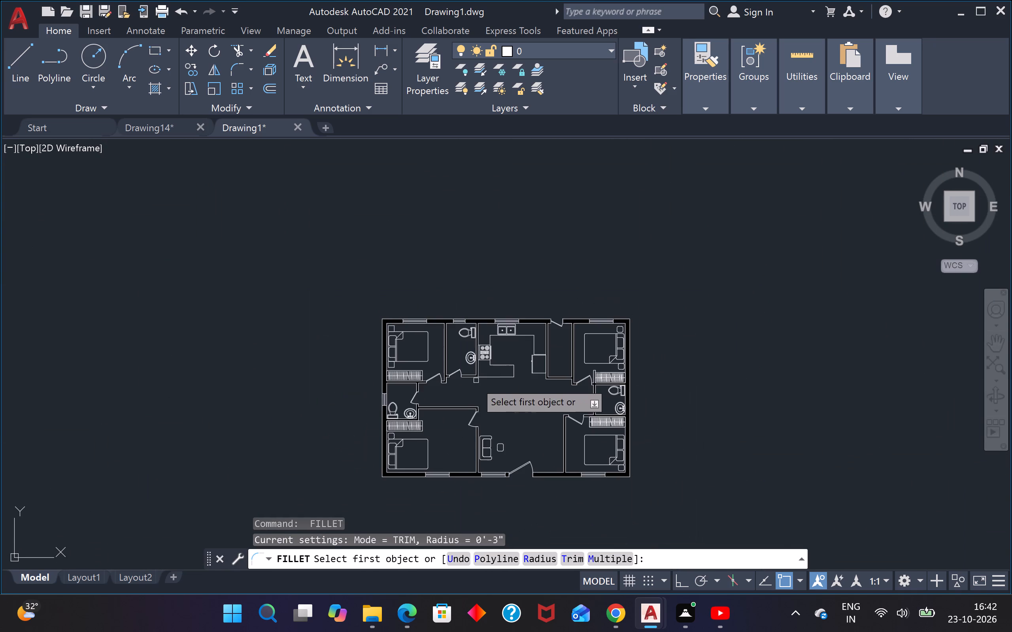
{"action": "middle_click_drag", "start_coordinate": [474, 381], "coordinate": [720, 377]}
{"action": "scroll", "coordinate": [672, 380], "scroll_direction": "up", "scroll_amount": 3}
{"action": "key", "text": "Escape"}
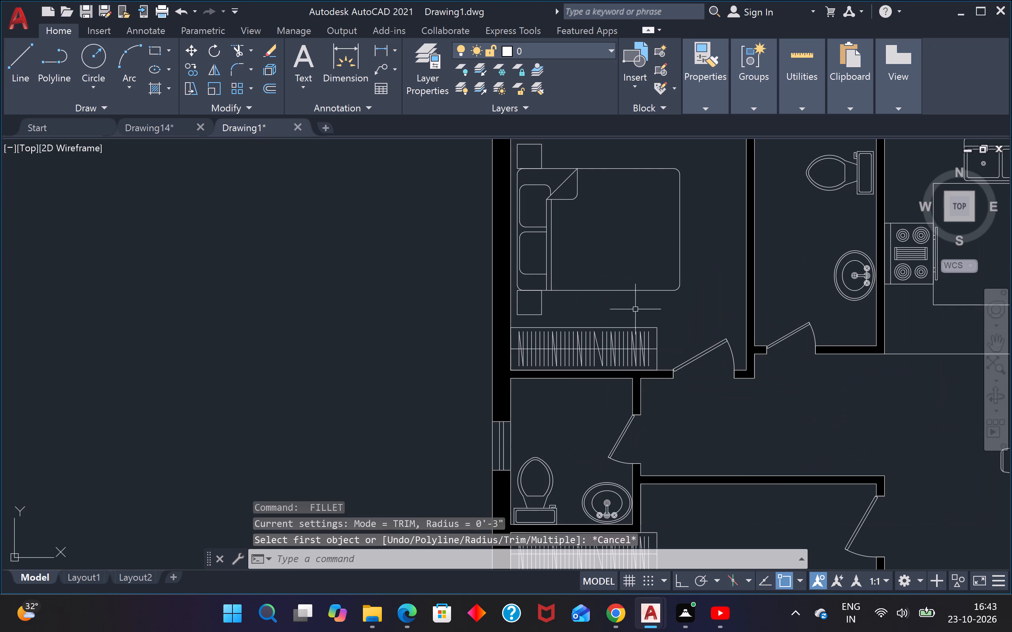
Fillet the two bed-side corners of the northwest bedroom's wardrobe with the 3" radius.
{"action": "key", "text": "space"}
{"action": "scroll", "coordinate": [639, 314], "scroll_direction": "up", "scroll_amount": 2}
{"action": "left_click", "coordinate": [671, 344]}
{"action": "left_click", "coordinate": [683, 366]}
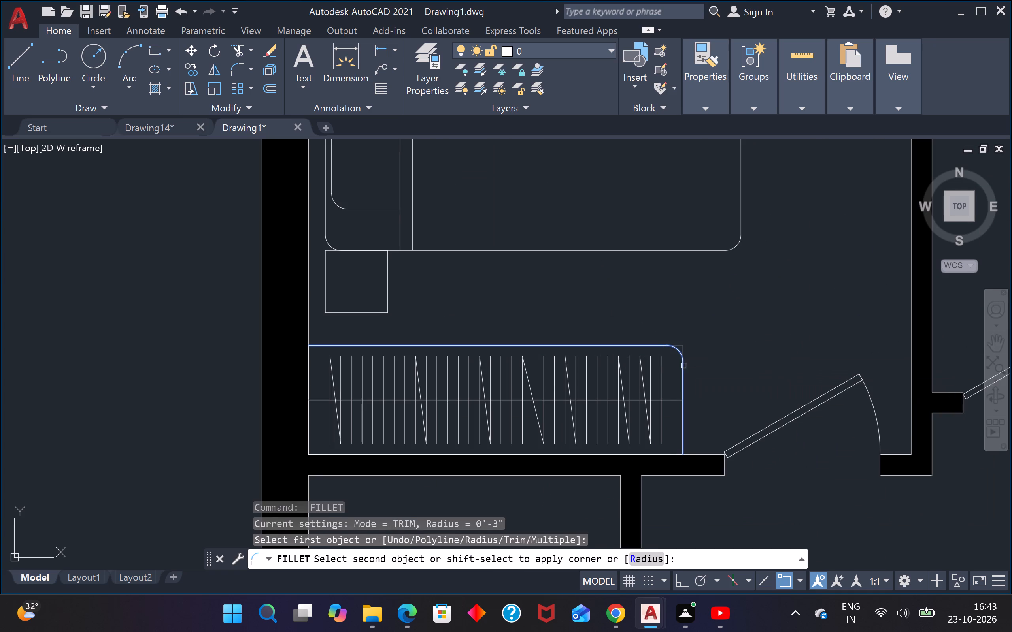
{"action": "key", "text": "space"}
{"action": "left_click", "coordinate": [344, 346]}
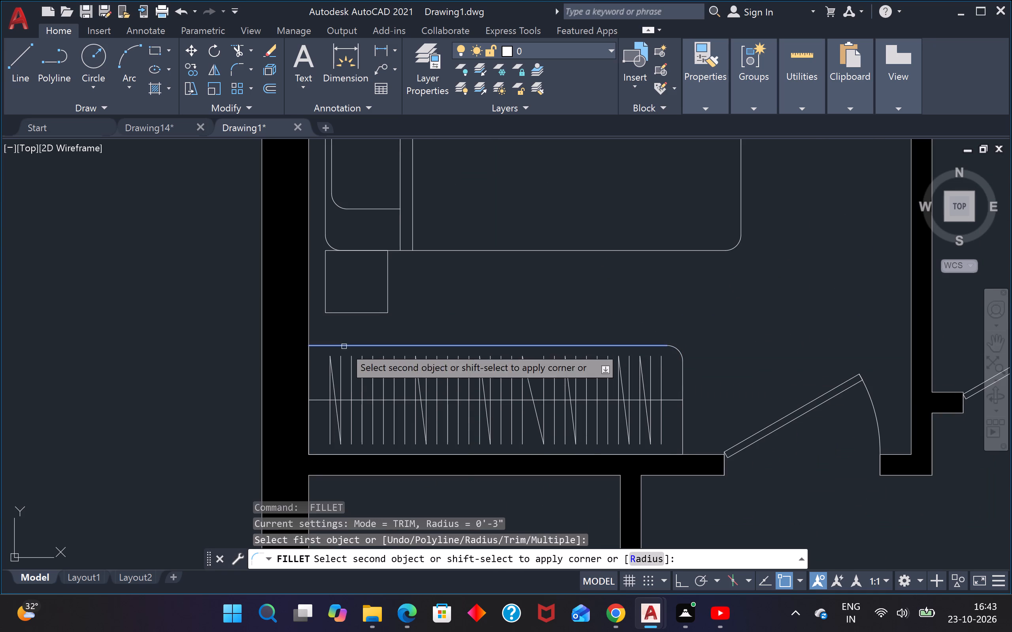
{"action": "left_click", "coordinate": [308, 361]}
Fillet the two bed-side corners of the southwest bedroom's wardrobe with the 3" radius.
{"action": "scroll", "coordinate": [342, 344], "scroll_direction": "down", "scroll_amount": 3}
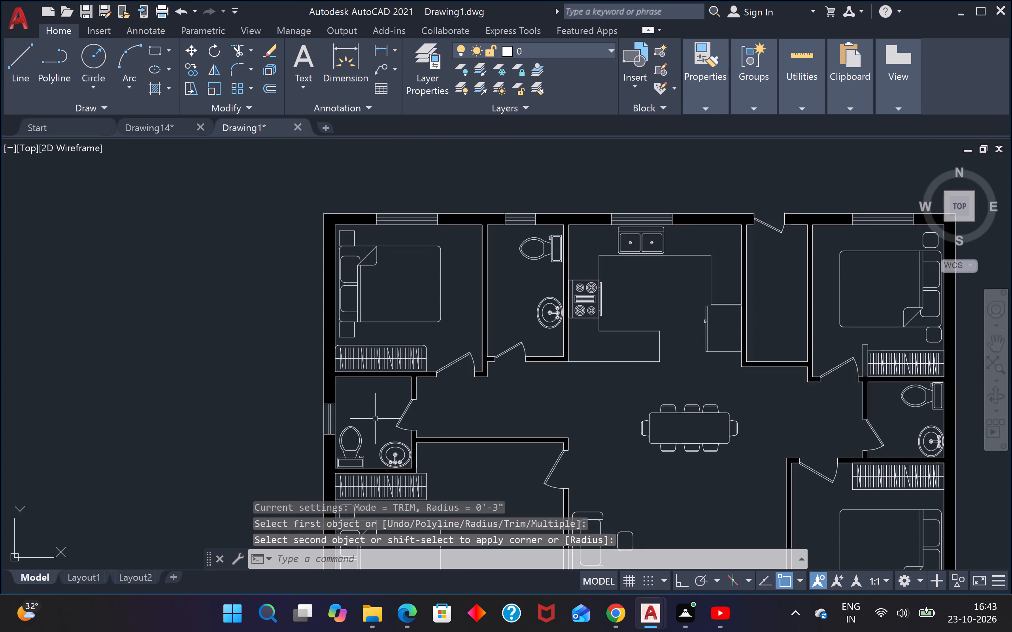
{"action": "middle_click_drag", "start_coordinate": [396, 384], "coordinate": [463, 266]}
{"action": "scroll", "coordinate": [472, 400], "scroll_direction": "up", "scroll_amount": 3}
{"action": "key", "text": "space"}
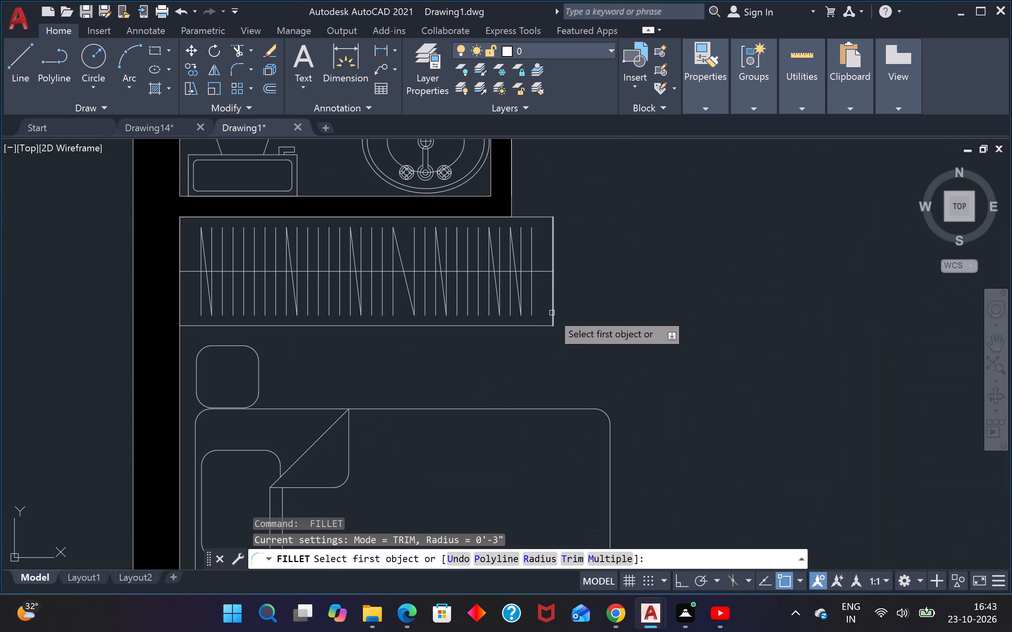
{"action": "left_click", "coordinate": [552, 313]}
{"action": "left_click", "coordinate": [532, 325]}
{"action": "key", "text": "space"}
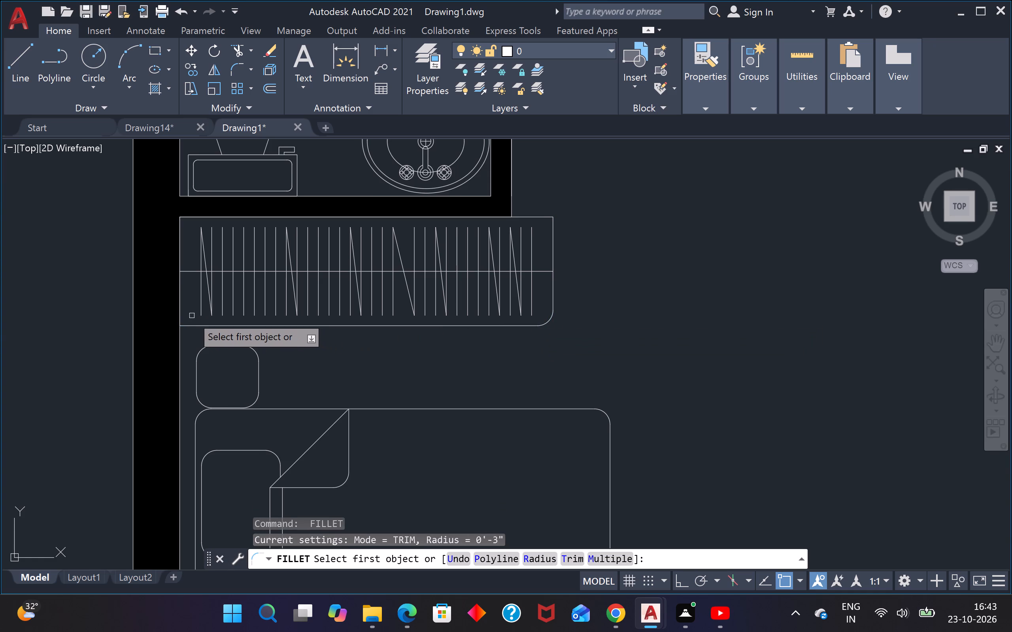
{"action": "left_click", "coordinate": [179, 313]}
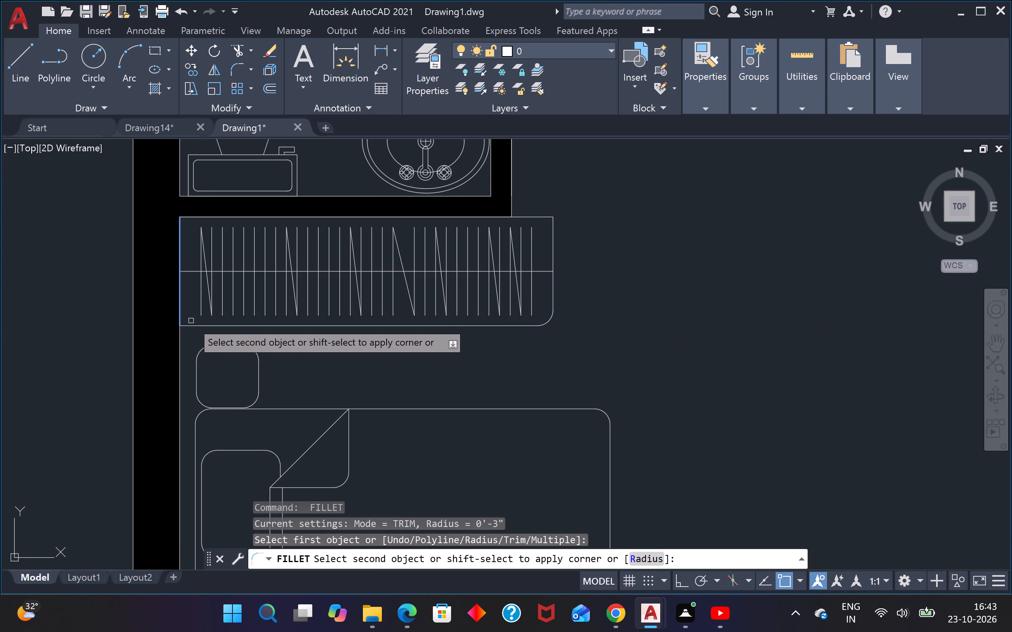
{"action": "left_click", "coordinate": [195, 324]}
Fillet the southwest corner of the southeast bedroom's wardrobe with the 3" radius, including the overlapping duplicate edges.
{"action": "scroll", "coordinate": [225, 326], "scroll_direction": "down", "scroll_amount": 4}
{"action": "key", "text": "space"}
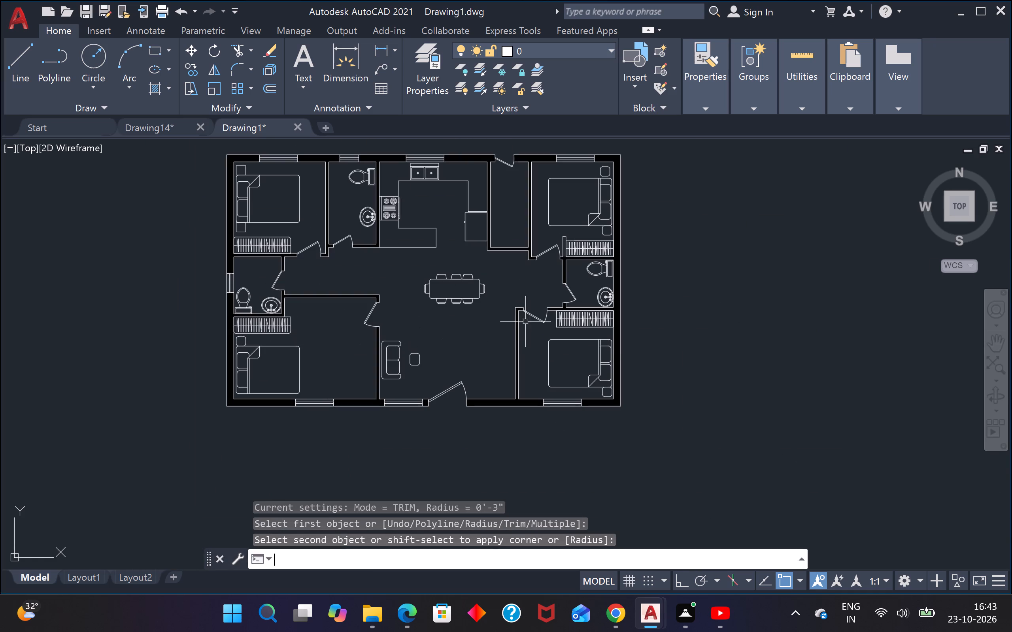
{"action": "scroll", "coordinate": [557, 321], "scroll_direction": "up", "scroll_amount": 3}
{"action": "left_click", "coordinate": [559, 322]}
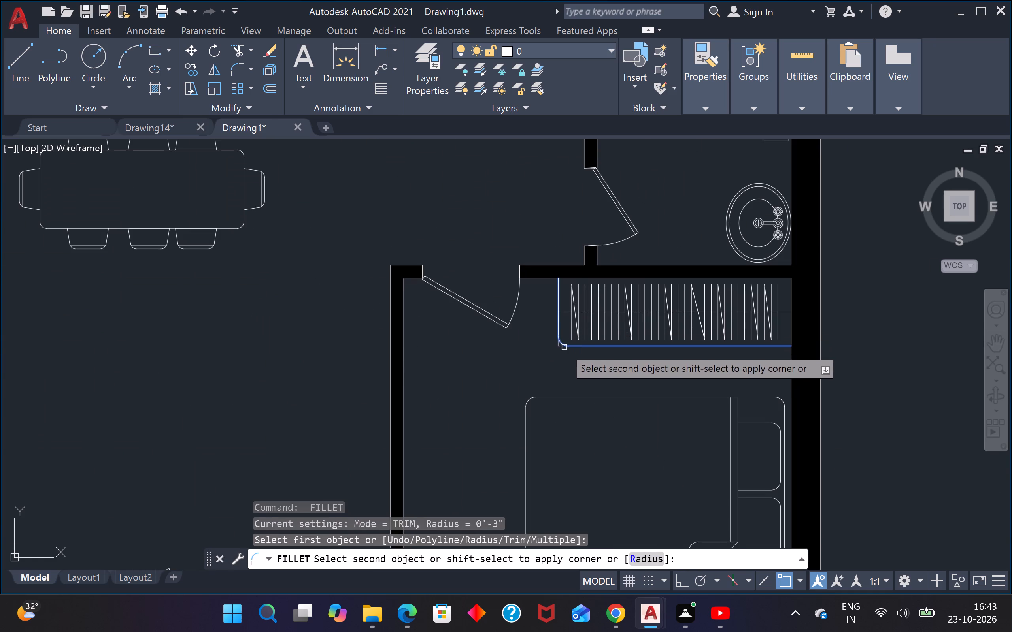
{"action": "left_click", "coordinate": [564, 347]}
{"action": "key", "text": "space"}
{"action": "scroll", "coordinate": [794, 340], "scroll_direction": "up", "scroll_amount": 2}
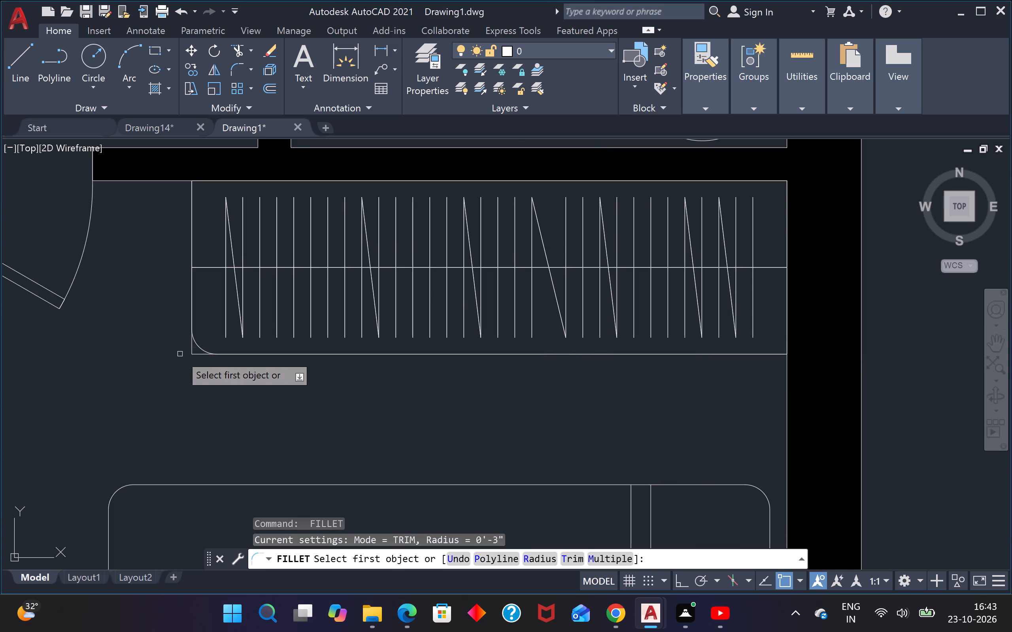
{"action": "scroll", "coordinate": [192, 349], "scroll_direction": "up", "scroll_amount": 3}
{"action": "left_click", "coordinate": [189, 349]}
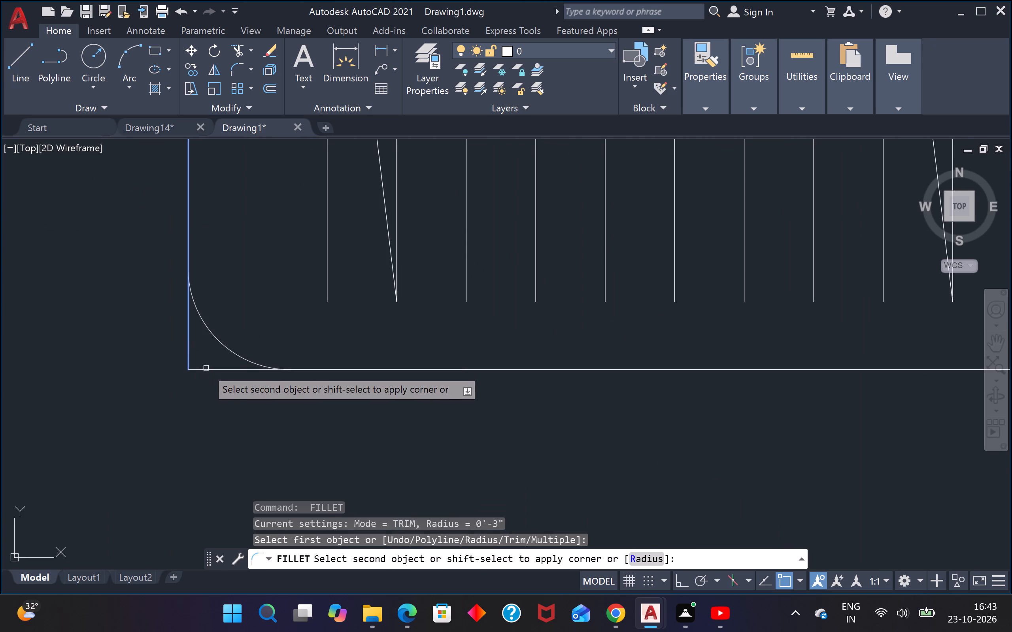
{"action": "left_click", "coordinate": [206, 369]}
Fillet the southeast bedroom wardrobe's corner against the east wall with the 3" radius, including the overlapping duplicate edges.
{"action": "scroll", "coordinate": [235, 368], "scroll_direction": "down", "scroll_amount": 4}
{"action": "scroll", "coordinate": [593, 365], "scroll_direction": "up", "scroll_amount": 2}
{"action": "key", "text": "space"}
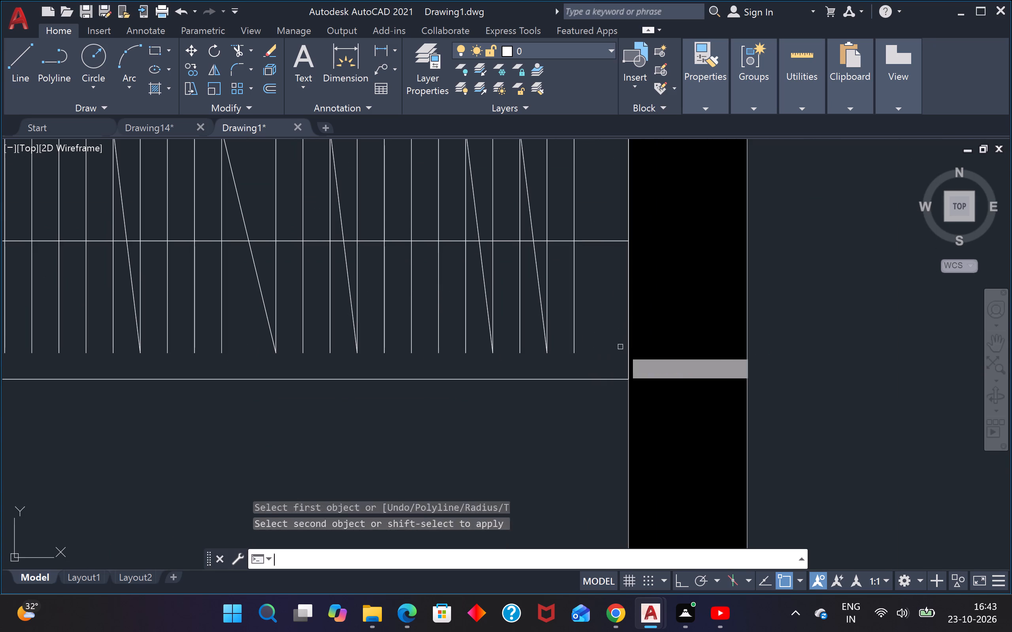
{"action": "left_click", "coordinate": [627, 348]}
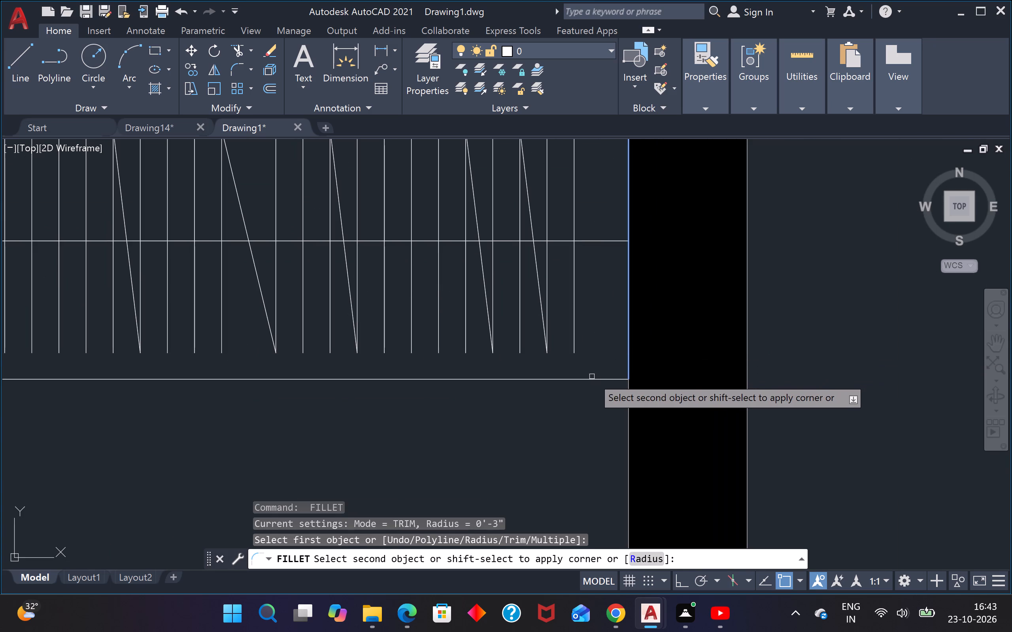
{"action": "left_click", "coordinate": [586, 384]}
{"action": "left_click", "coordinate": [586, 382]}
{"action": "key", "text": "space"}
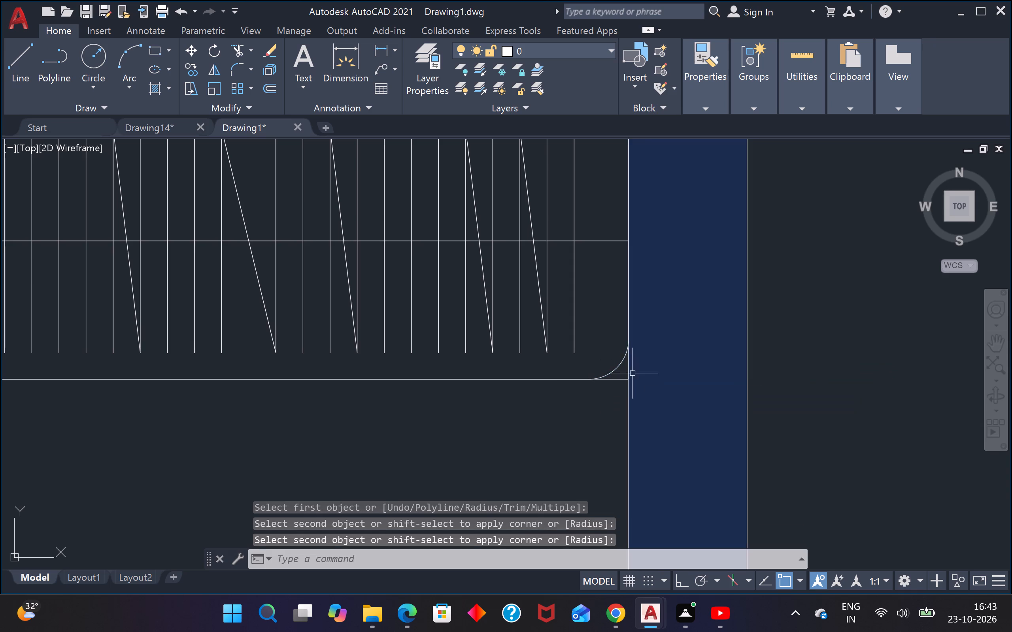
{"action": "left_click", "coordinate": [627, 370]}
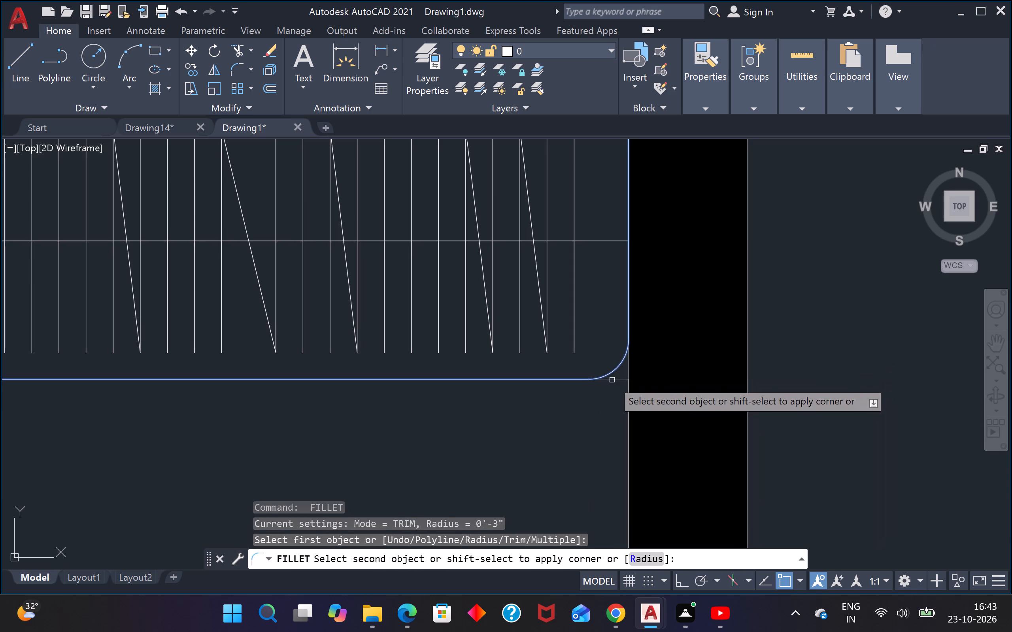
{"action": "left_click", "coordinate": [612, 380]}
Fillet the northeast bedroom wardrobe's corner beside the short wall stub with the 3" radius.
{"action": "scroll", "coordinate": [612, 378], "scroll_direction": "down", "scroll_amount": 6}
{"action": "scroll", "coordinate": [517, 273], "scroll_direction": "up", "scroll_amount": 4}
{"action": "key", "text": "space"}
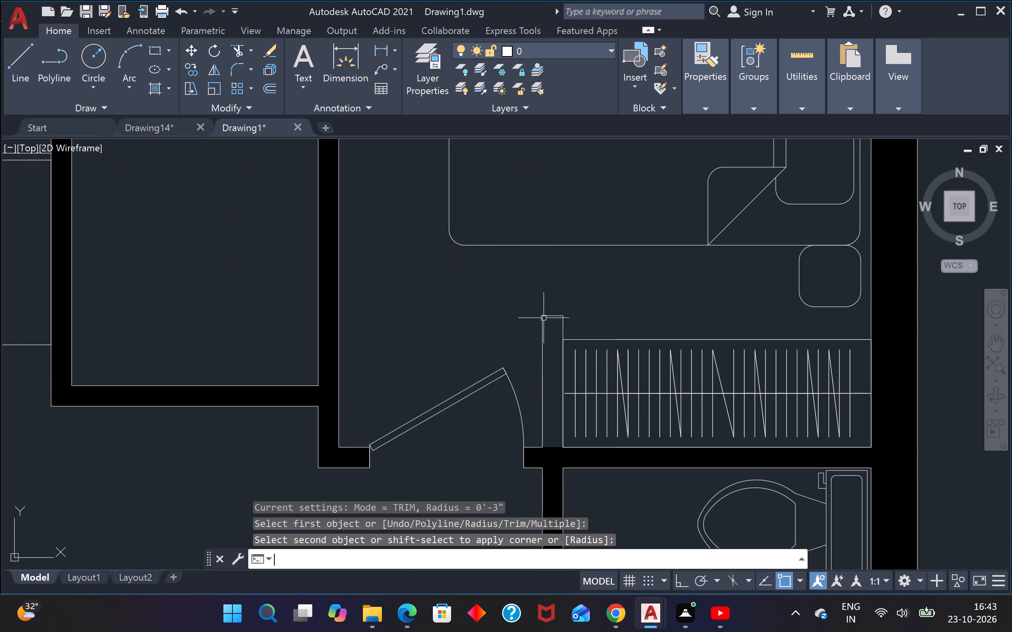
{"action": "scroll", "coordinate": [564, 331], "scroll_direction": "up", "scroll_amount": 3}
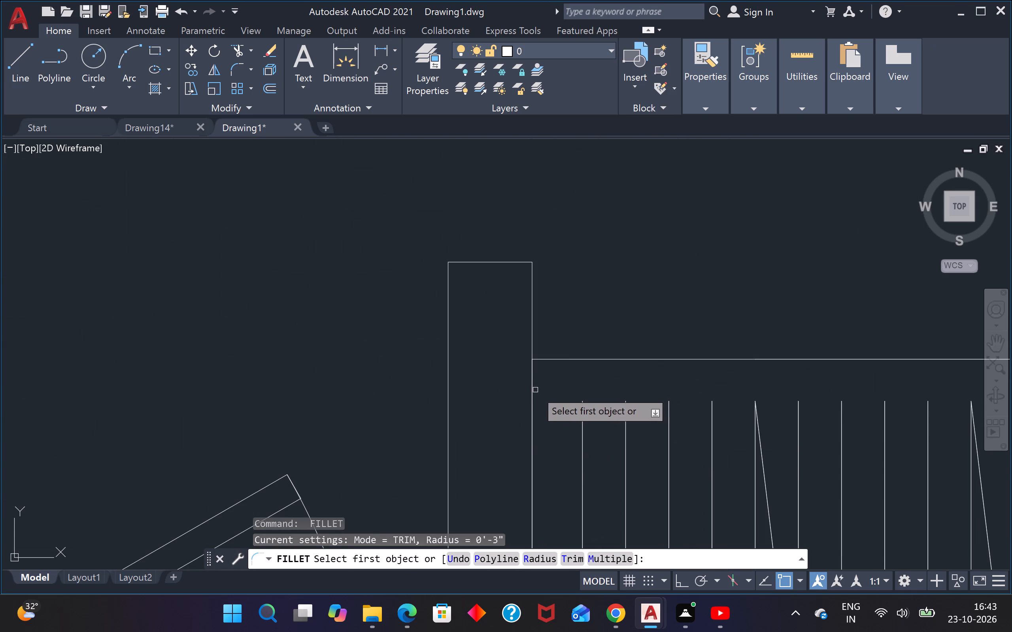
{"action": "left_click", "coordinate": [533, 390]}
{"action": "key", "text": "Escape"}
{"action": "key", "text": "space"}
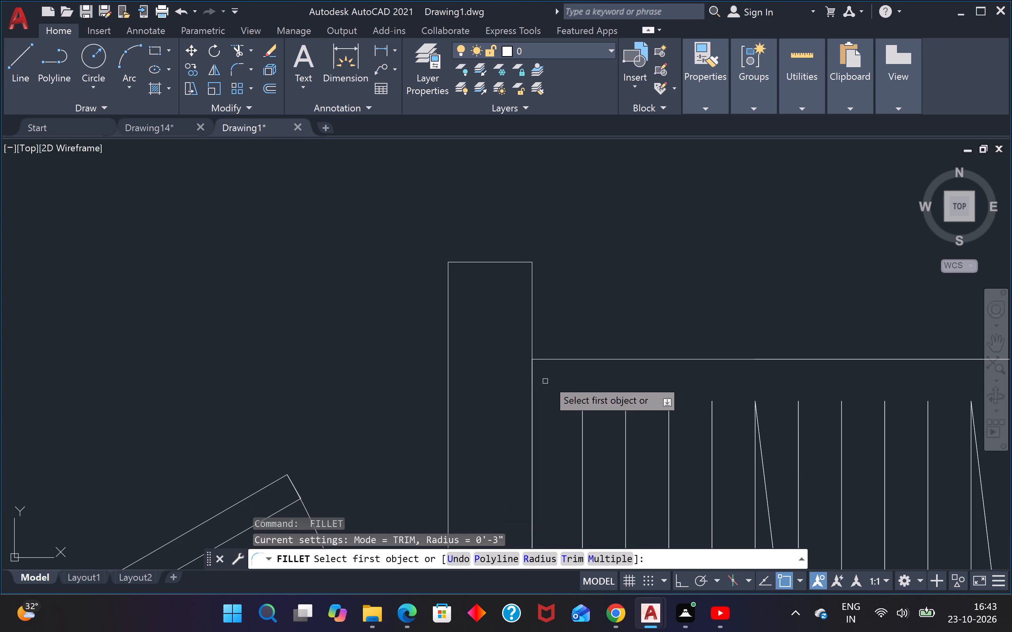
{"action": "left_click", "coordinate": [567, 360]}
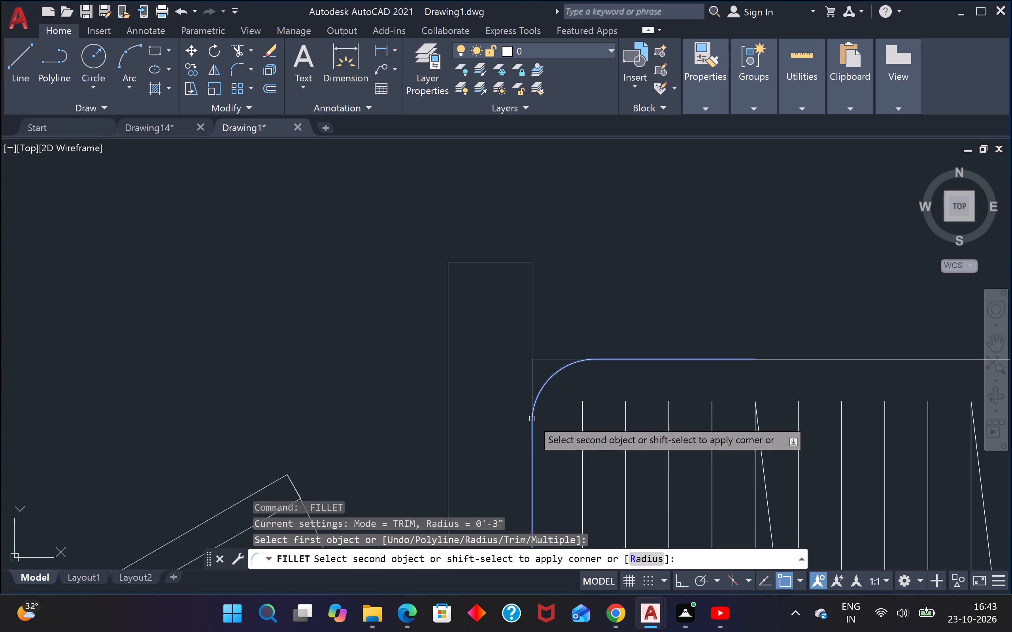
{"action": "left_click", "coordinate": [532, 419]}
Draw a line for the wall stub's wardrobe-side edge, from the wardrobe's original corner up to the stub's end corner.
{"action": "type", "text": "l"}
{"action": "key", "text": "space"}
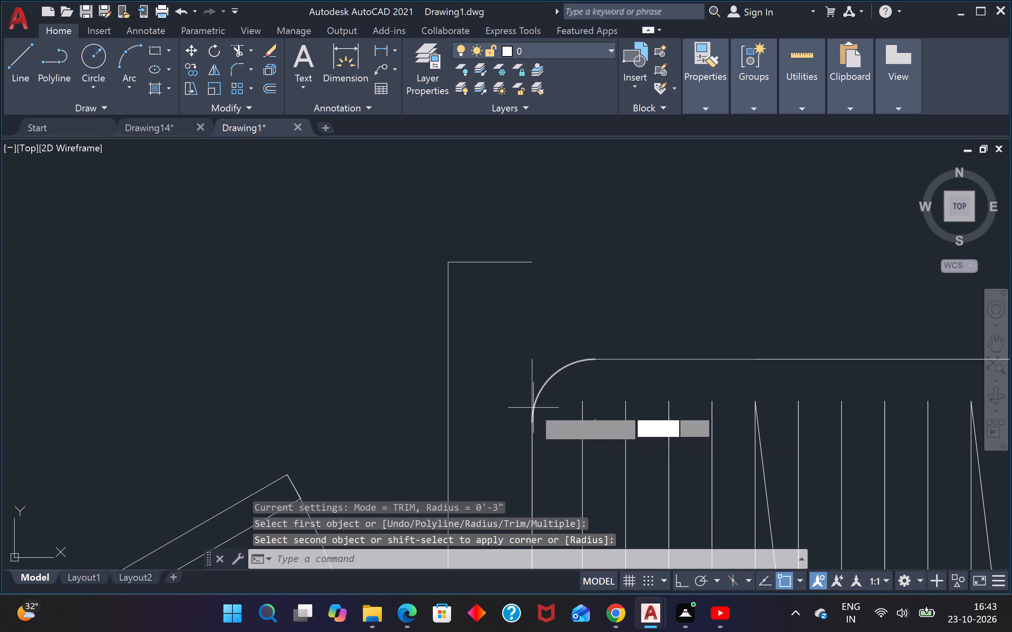
{"action": "left_click", "coordinate": [532, 360]}
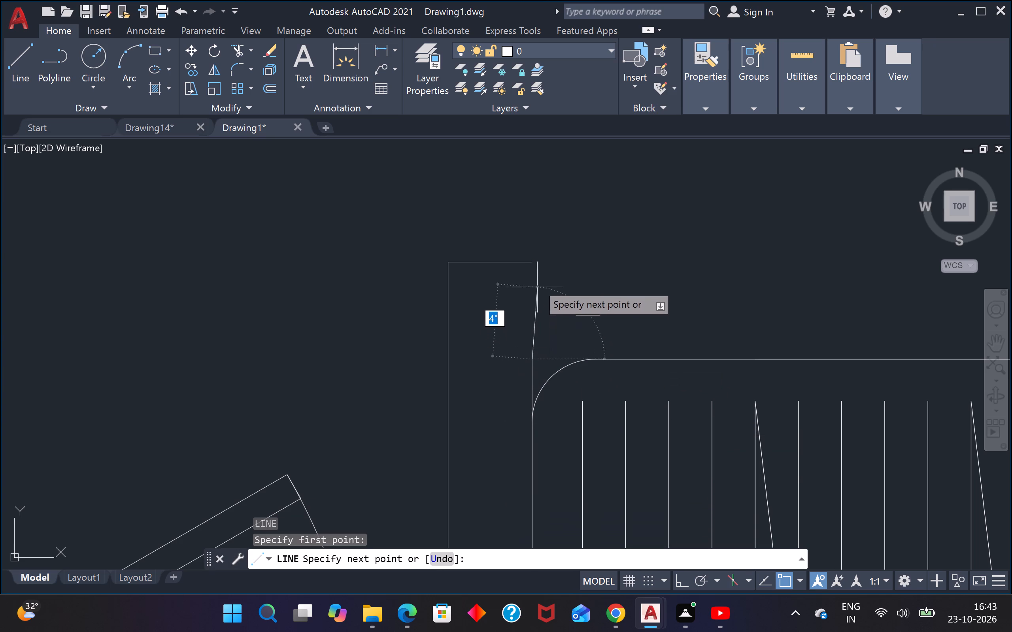
{"action": "left_click", "coordinate": [529, 263]}
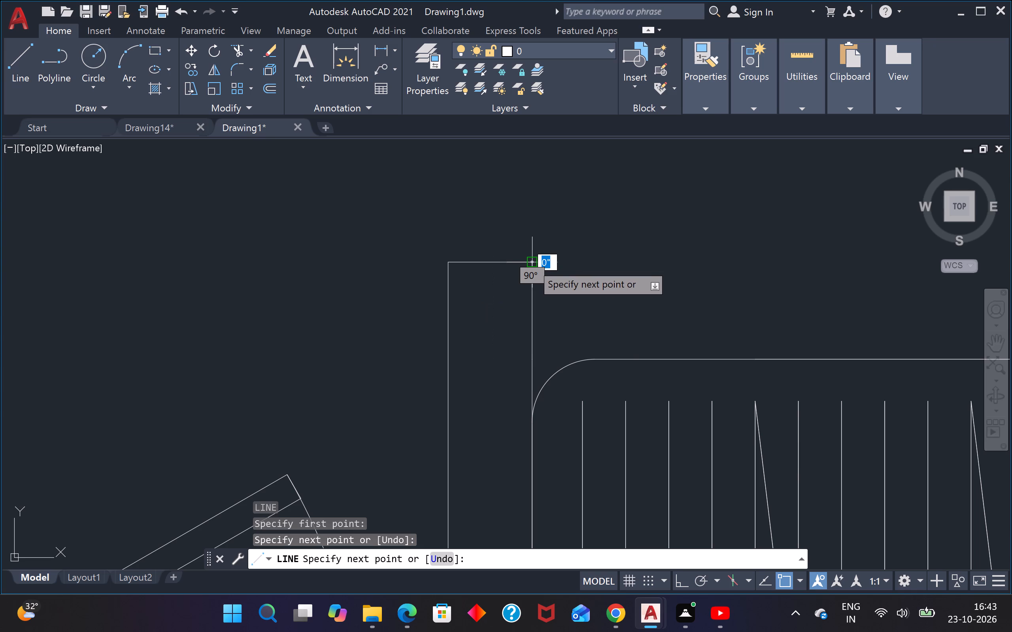
{"action": "key", "text": "Escape"}
Fillet the northeast bedroom wardrobe's corner against the east wall with the 3" radius, including the overlapping duplicate edges.
{"action": "scroll", "coordinate": [625, 229], "scroll_direction": "down", "scroll_amount": 4}
{"action": "scroll", "coordinate": [702, 281], "scroll_direction": "up", "scroll_amount": 2}
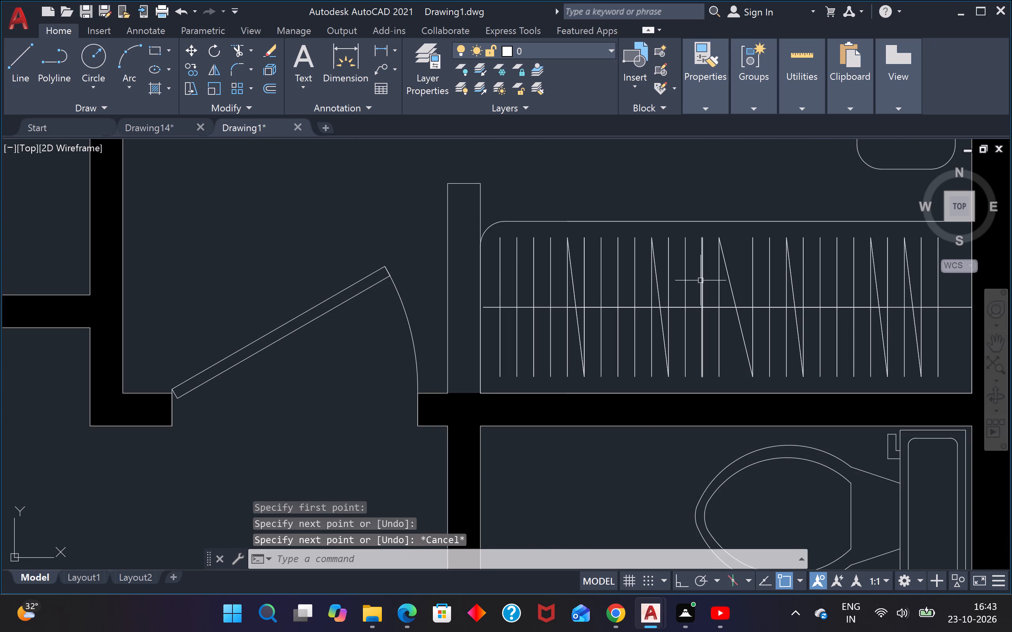
{"action": "scroll", "coordinate": [702, 281], "scroll_direction": "down", "scroll_amount": 2}
{"action": "scroll", "coordinate": [821, 256], "scroll_direction": "up", "scroll_amount": 2}
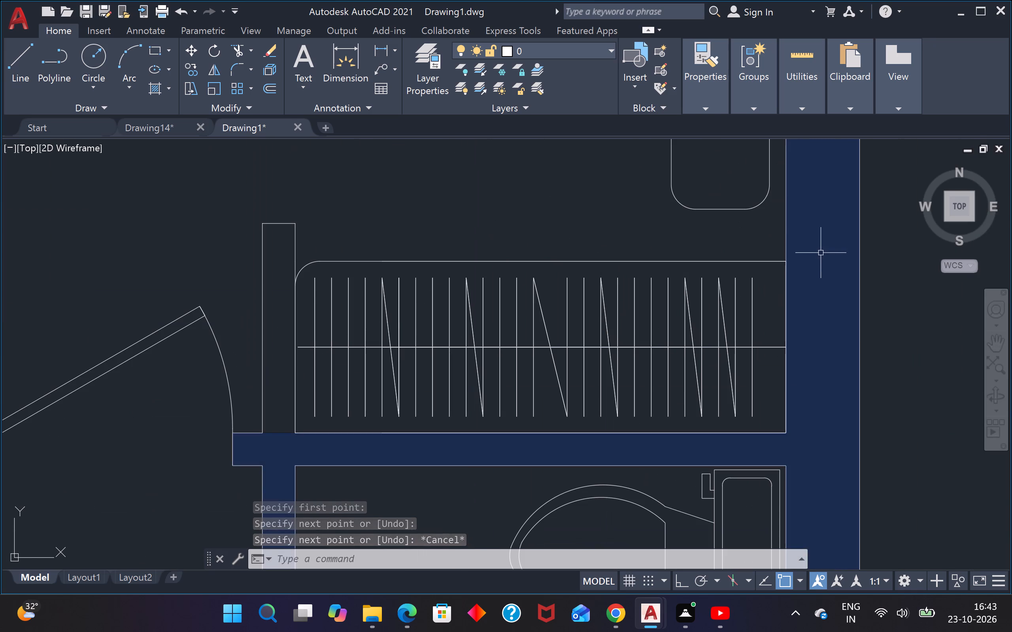
{"action": "type", "text": "f"}
{"action": "key", "text": "space"}
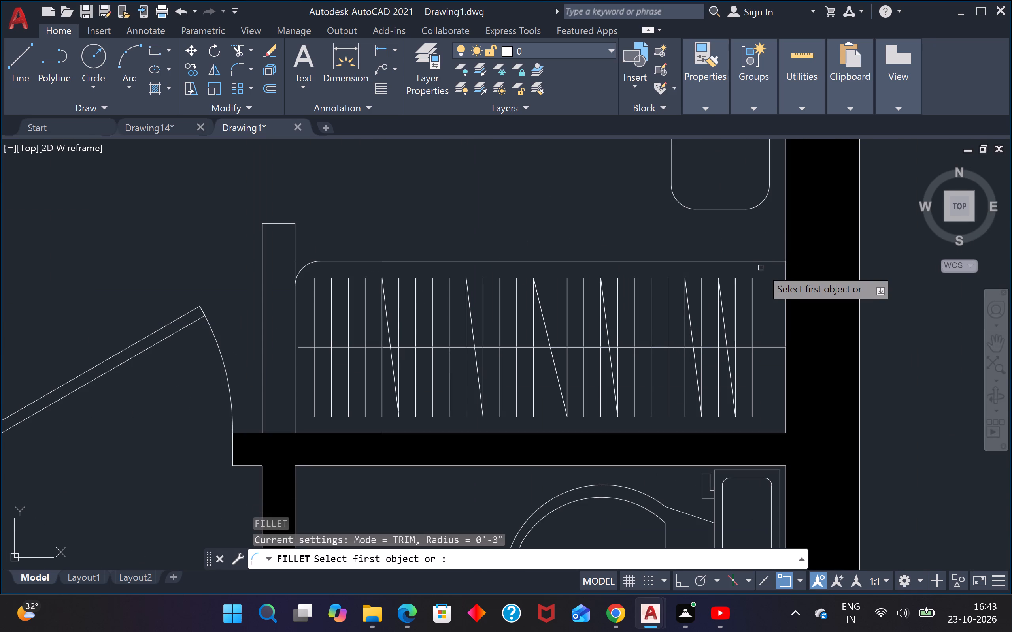
{"action": "left_click", "coordinate": [762, 263]}
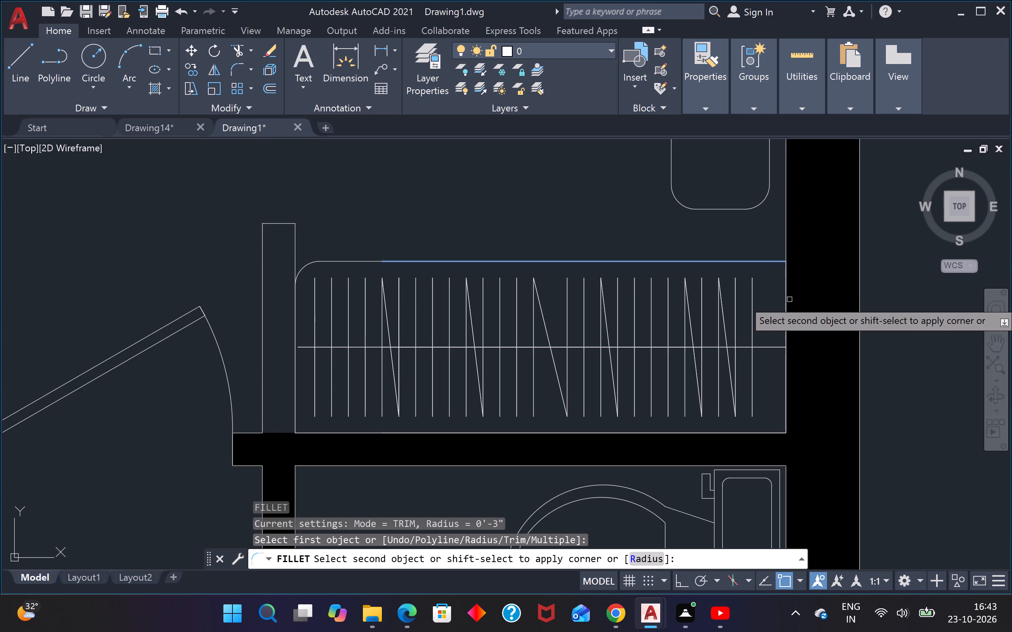
{"action": "left_click", "coordinate": [784, 299]}
{"action": "left_click", "coordinate": [787, 301]}
{"action": "scroll", "coordinate": [780, 261], "scroll_direction": "up", "scroll_amount": 3}
{"action": "key", "text": "space"}
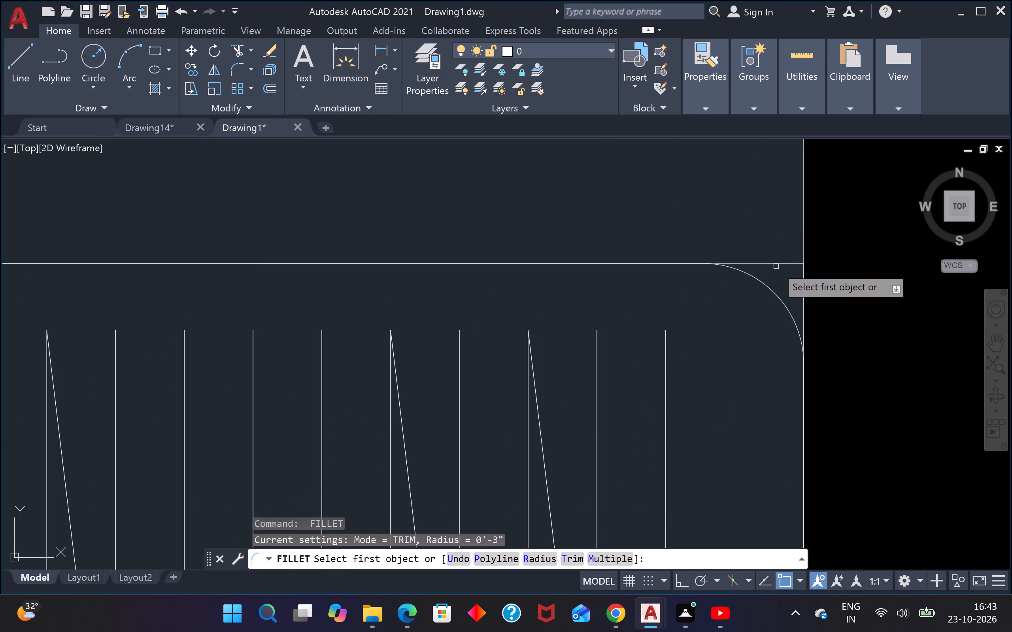
{"action": "left_click", "coordinate": [776, 263]}
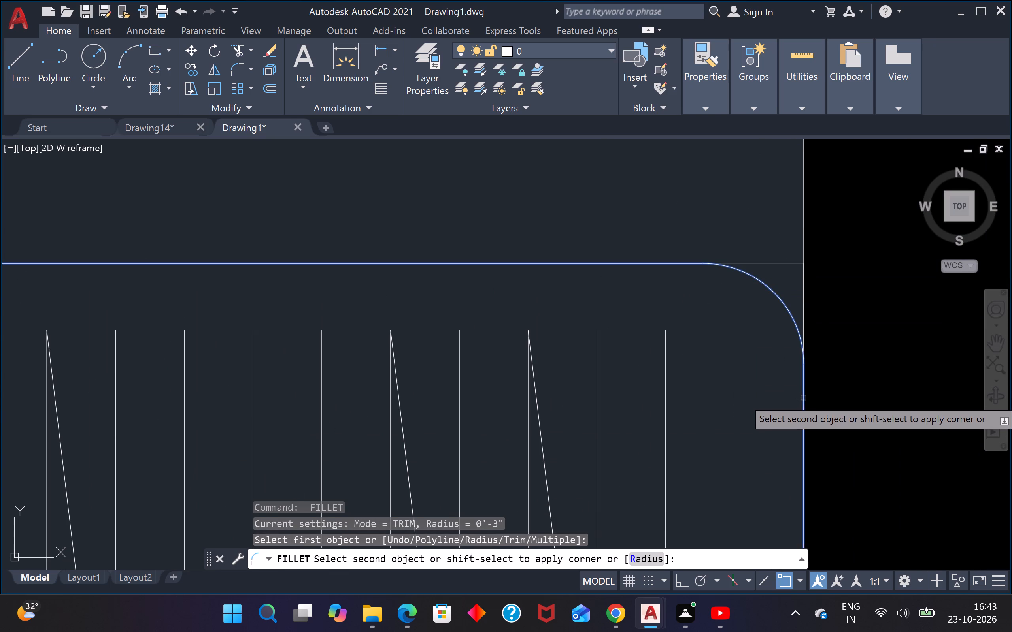
{"action": "left_click", "coordinate": [803, 398]}
{"action": "key", "text": "Escape"}
Open the kitchen's four-burner range block for editing in the Block Editor.
{"action": "scroll", "coordinate": [784, 299], "scroll_direction": "down", "scroll_amount": 8}
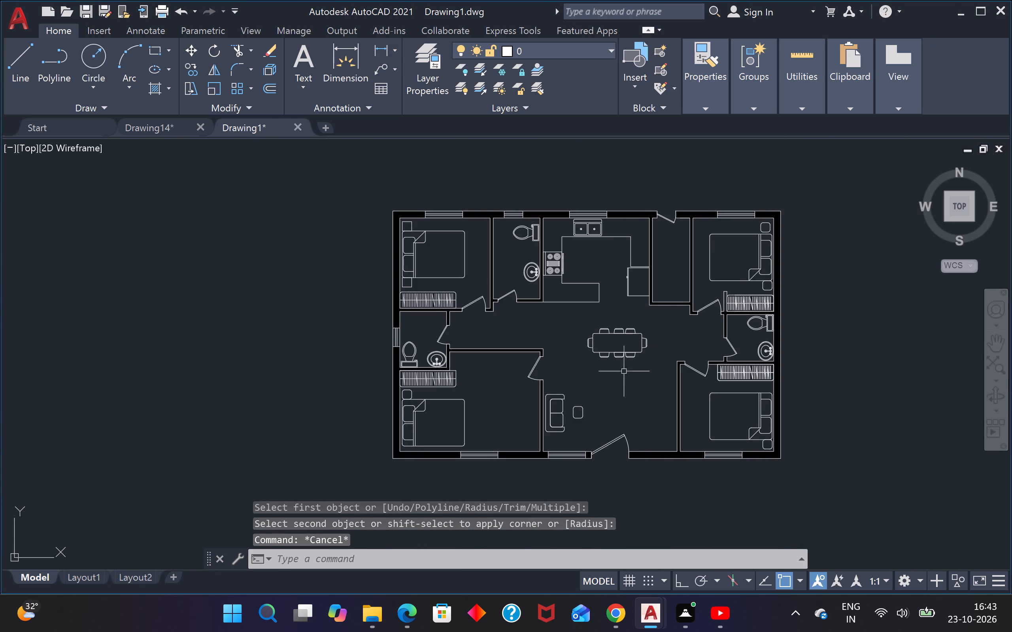
{"action": "middle_click_drag", "start_coordinate": [621, 377], "coordinate": [666, 429]}
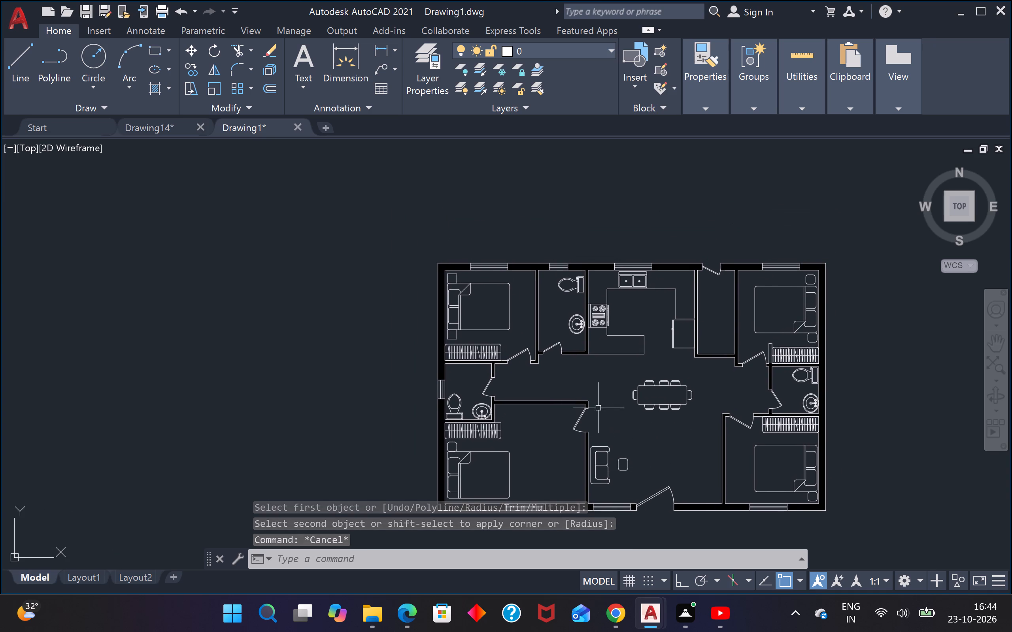
{"action": "middle_click_drag", "start_coordinate": [598, 408], "coordinate": [597, 433]}
{"action": "scroll", "coordinate": [606, 322], "scroll_direction": "up", "scroll_amount": 3}
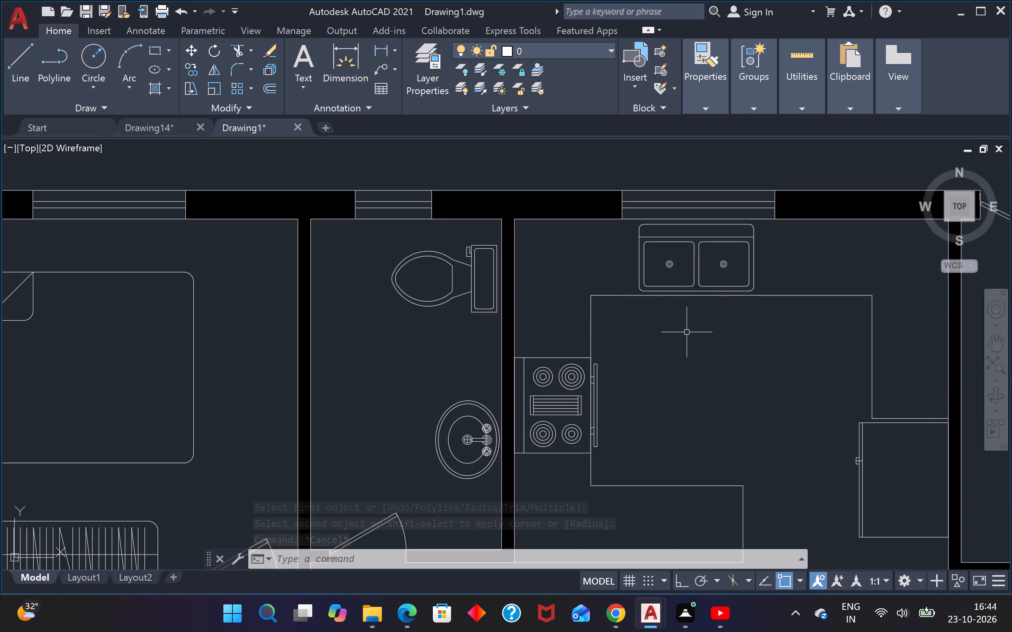
{"action": "scroll", "coordinate": [683, 333], "scroll_direction": "up", "scroll_amount": 1}
{"action": "left_click_drag", "start_coordinate": [517, 437], "coordinate": [522, 436]}
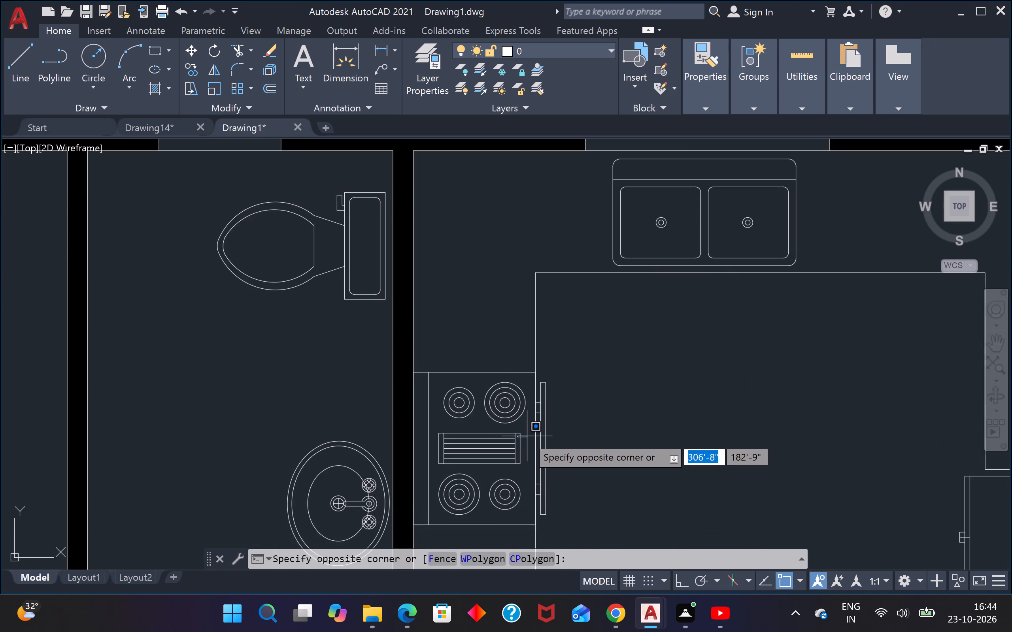
{"action": "key", "text": "Escape"}
{"action": "double_click", "coordinate": [517, 444]}
{"action": "key", "text": "Escape"}
{"action": "double_click", "coordinate": [514, 446]}
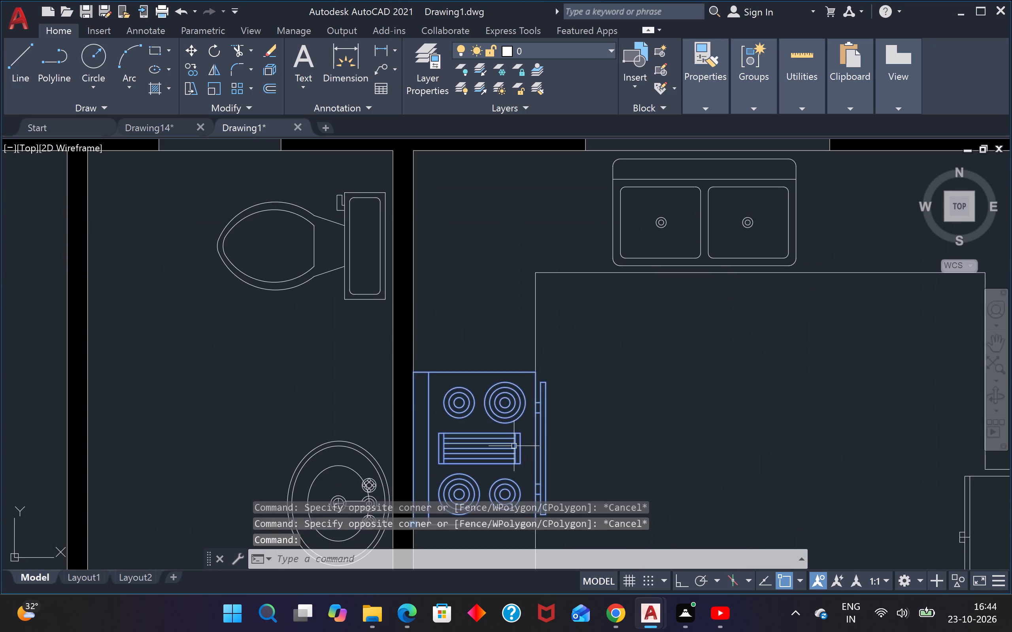
{"action": "left_click", "coordinate": [493, 401]}
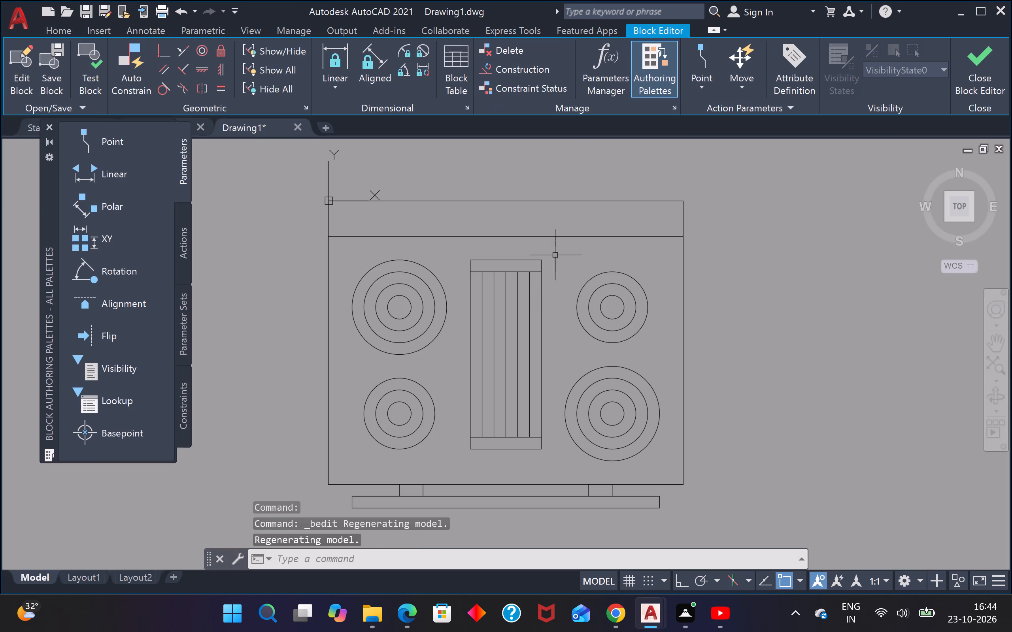
Erase the ribbed rectangular grate between the burners in the range block.
{"action": "left_click", "coordinate": [562, 243]}
{"action": "left_click", "coordinate": [466, 460]}
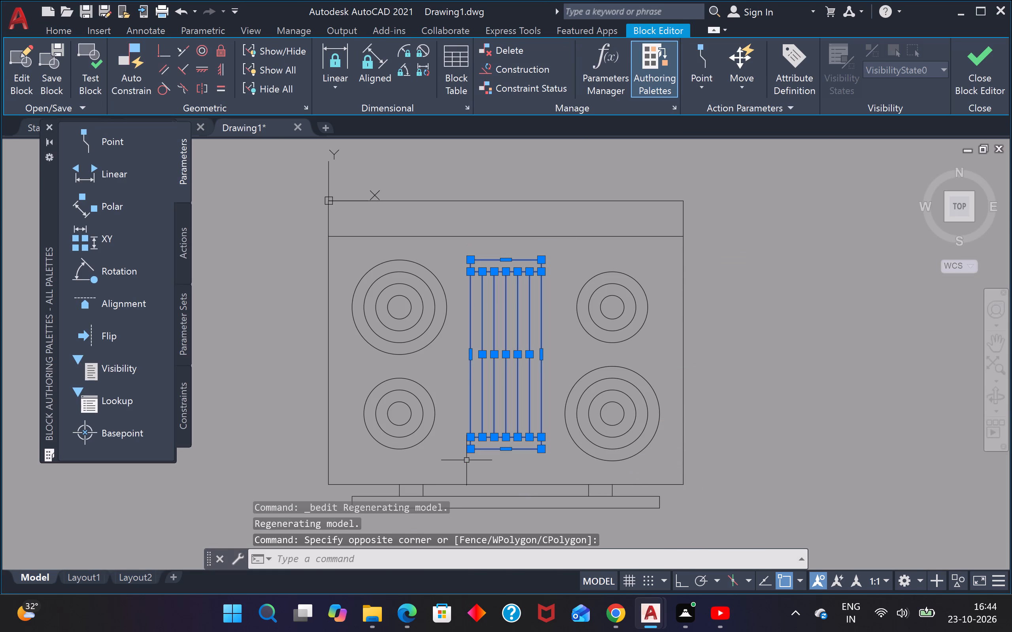
{"action": "type", "text": "e"}
{"action": "key", "text": "space"}
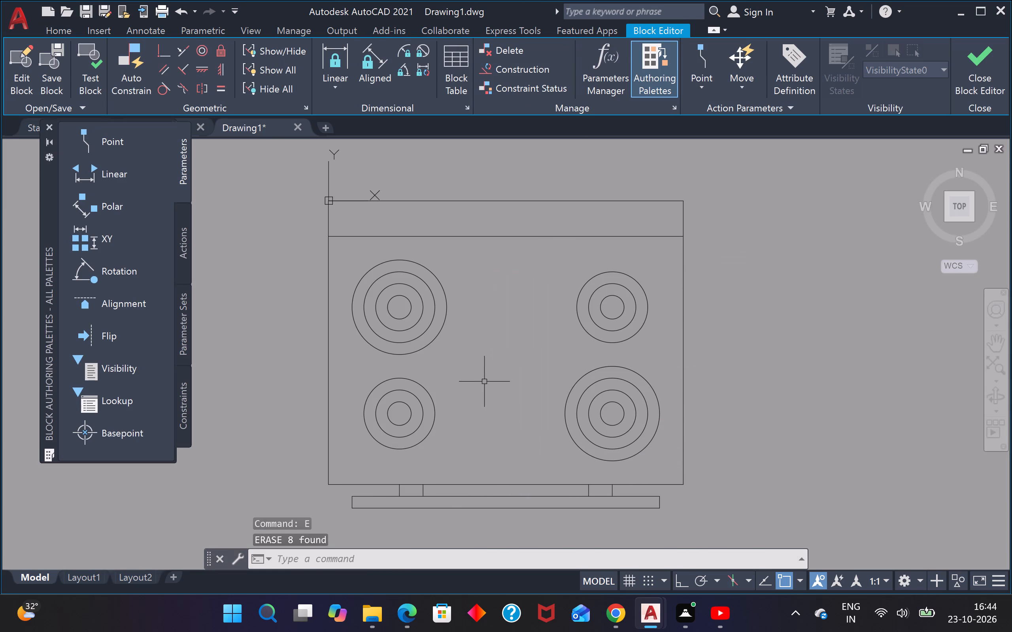
Erase the handle bar and its two short connectors along the front edge of the range block.
{"action": "scroll", "coordinate": [463, 489], "scroll_direction": "down", "scroll_amount": 2}
{"action": "scroll", "coordinate": [467, 498], "scroll_direction": "up", "scroll_amount": 2}
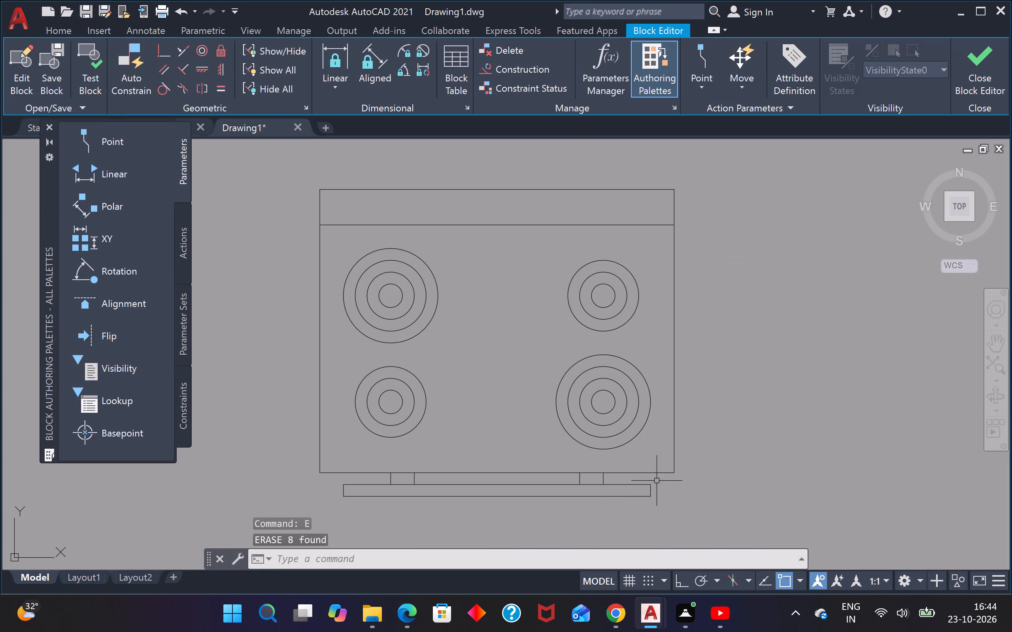
{"action": "left_click", "coordinate": [657, 480]}
{"action": "left_click", "coordinate": [340, 525]}
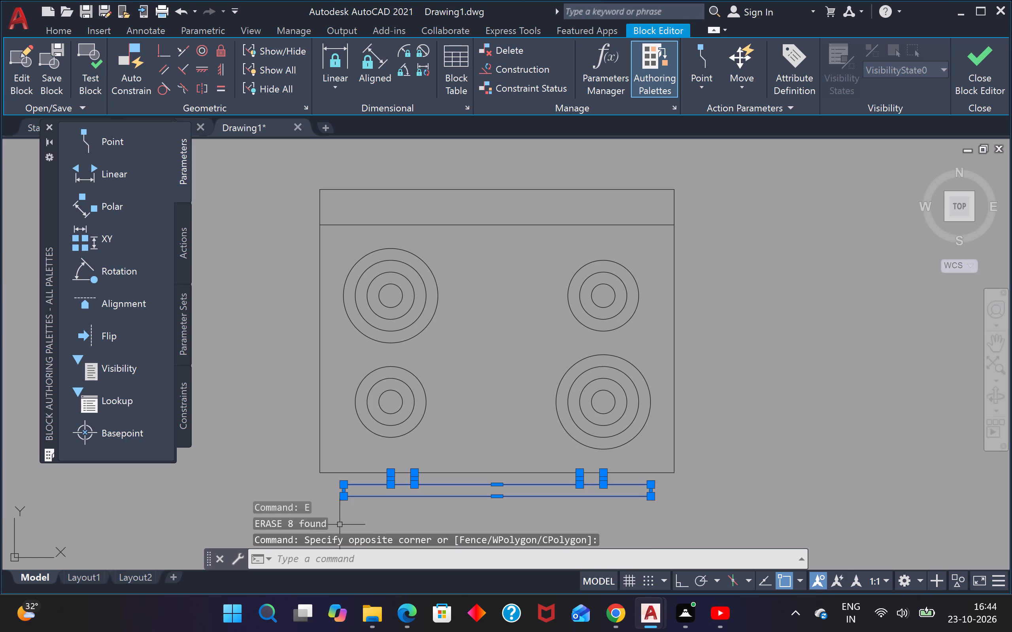
{"action": "type", "text": "e"}
{"action": "key", "text": "space"}
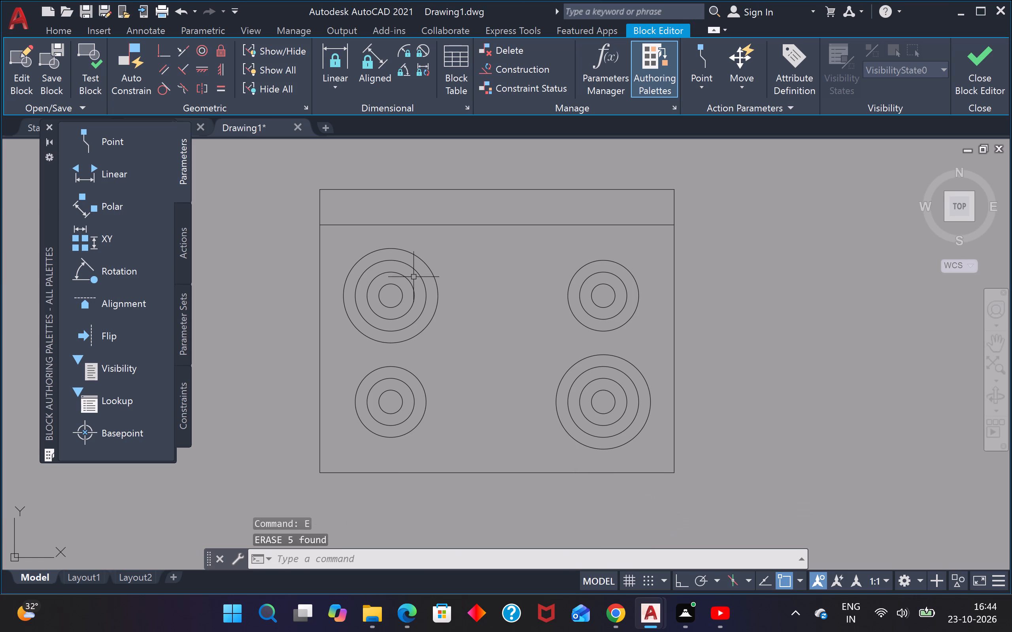
Close the Block Editor, saving the changes to the Range-Oven - 30 in top block.
{"action": "scroll", "coordinate": [413, 277], "scroll_direction": "down", "scroll_amount": 2}
{"action": "left_click", "coordinate": [995, 85]}
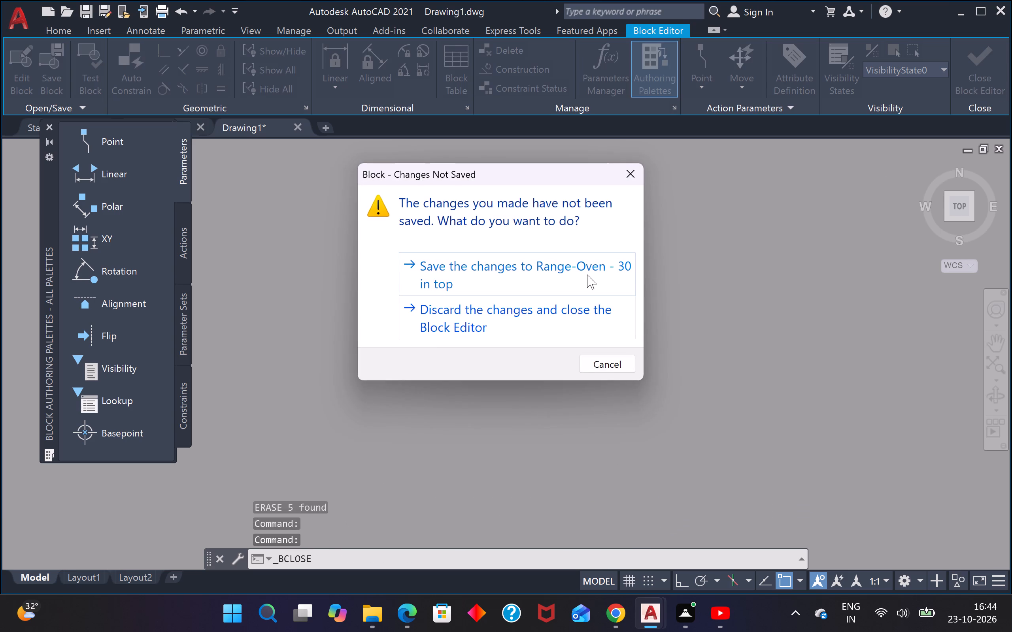
{"action": "left_click", "coordinate": [587, 270]}
Save the floor plan as Drawing15 in the p files folder, in AutoCAD 2018 Drawing format.
{"action": "scroll", "coordinate": [587, 270], "scroll_direction": "down", "scroll_amount": 4}
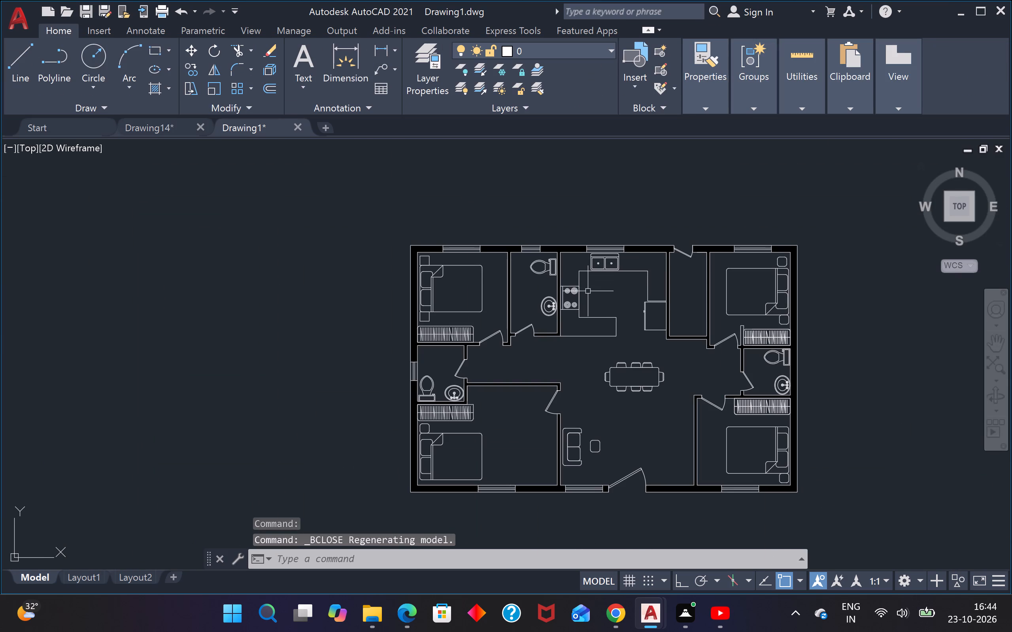
{"action": "key", "text": "ctrl+s"}
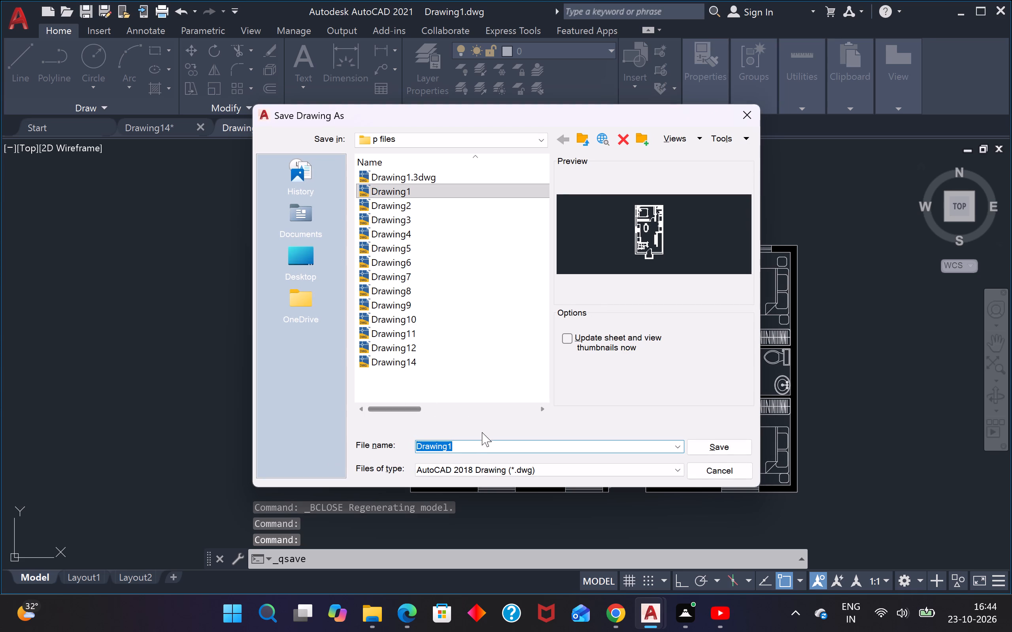
{"action": "left_click", "coordinate": [471, 442]}
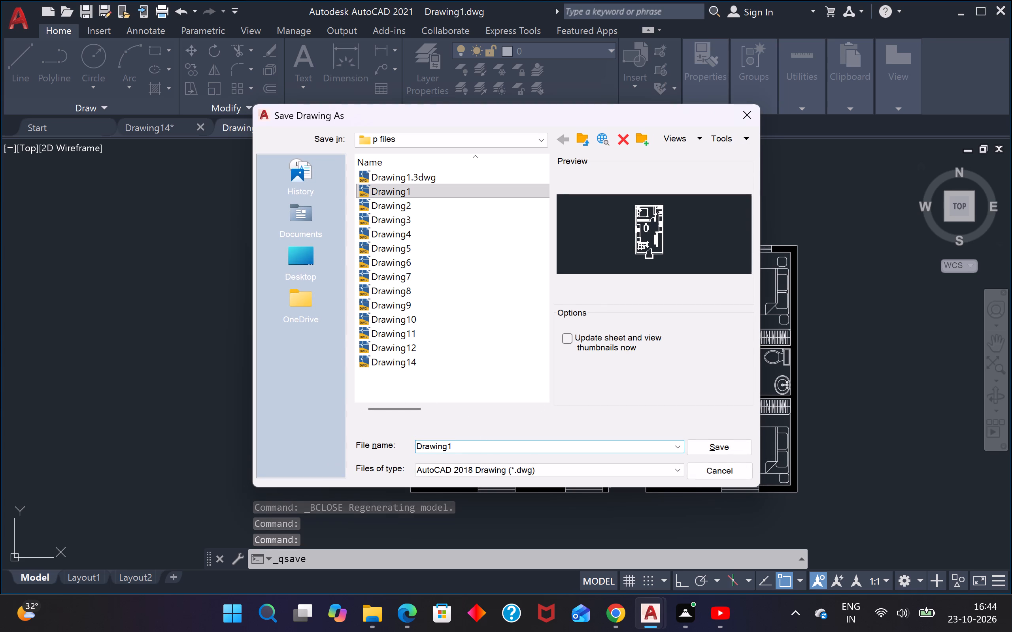
{"action": "key", "text": "5"}
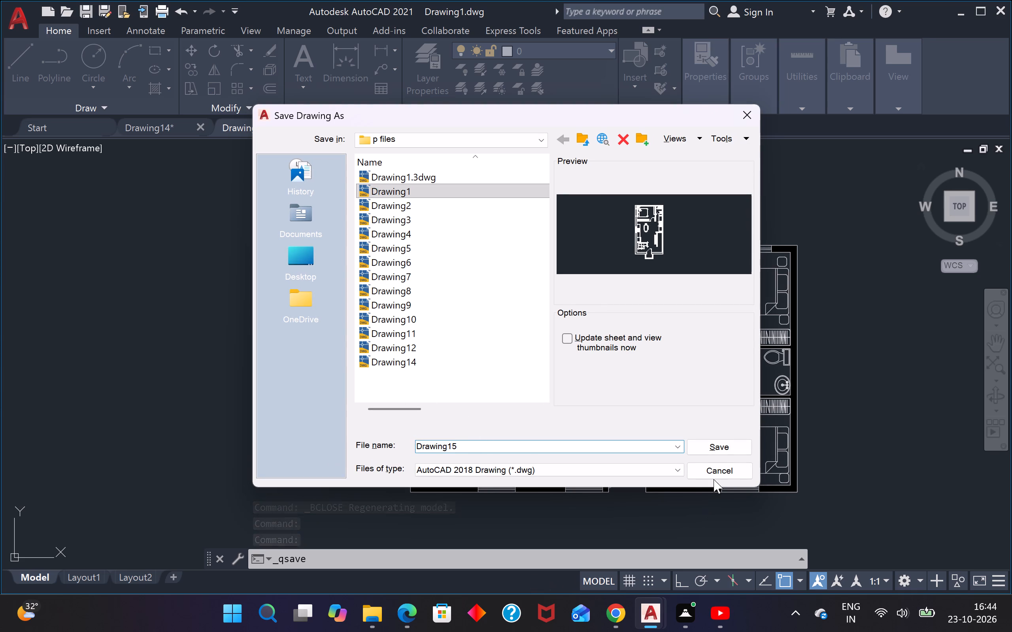
{"action": "left_click", "coordinate": [723, 449]}
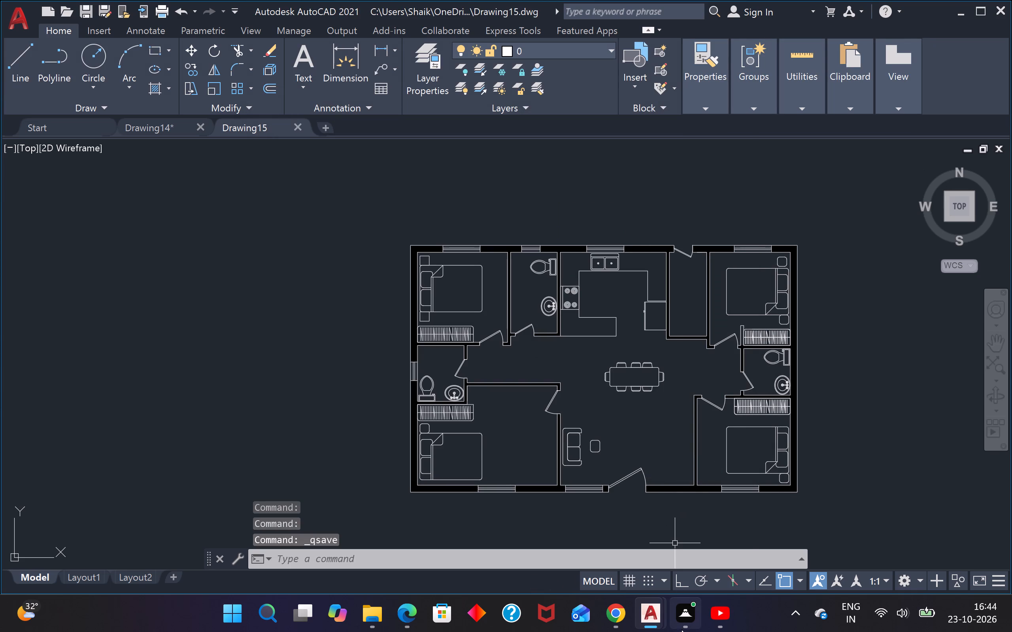